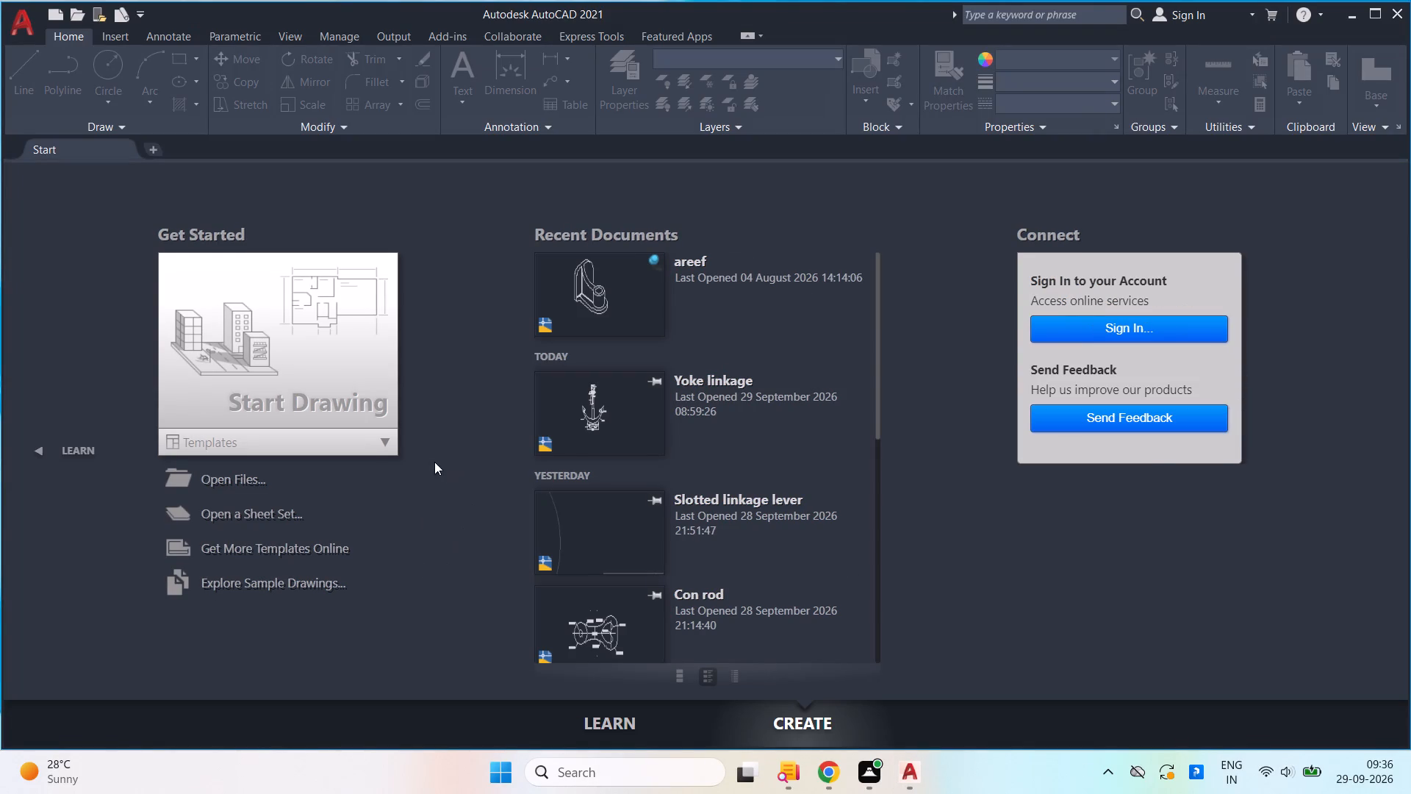
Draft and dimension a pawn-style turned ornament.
Create a new drawing from the acad.dwt template.
click(389, 443)
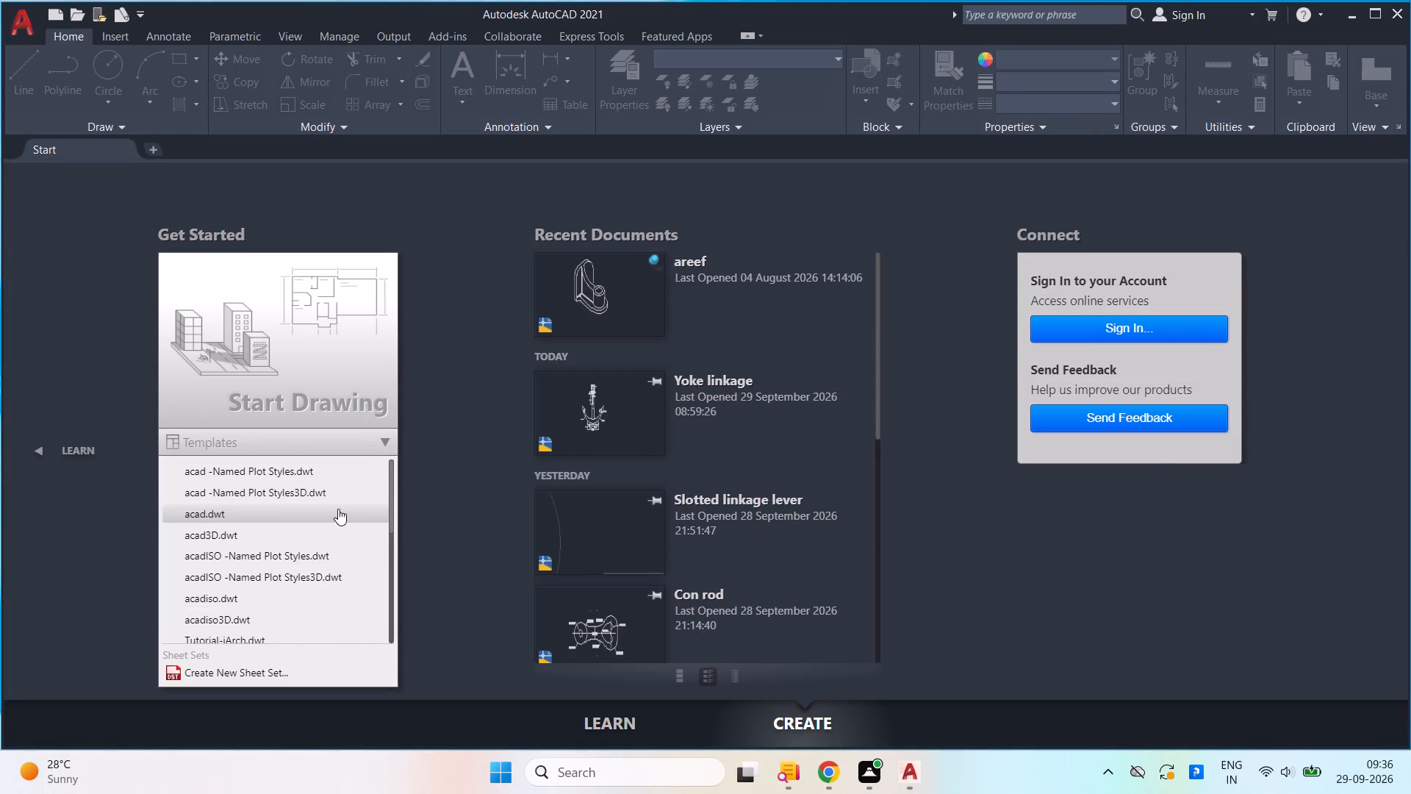
click(337, 510)
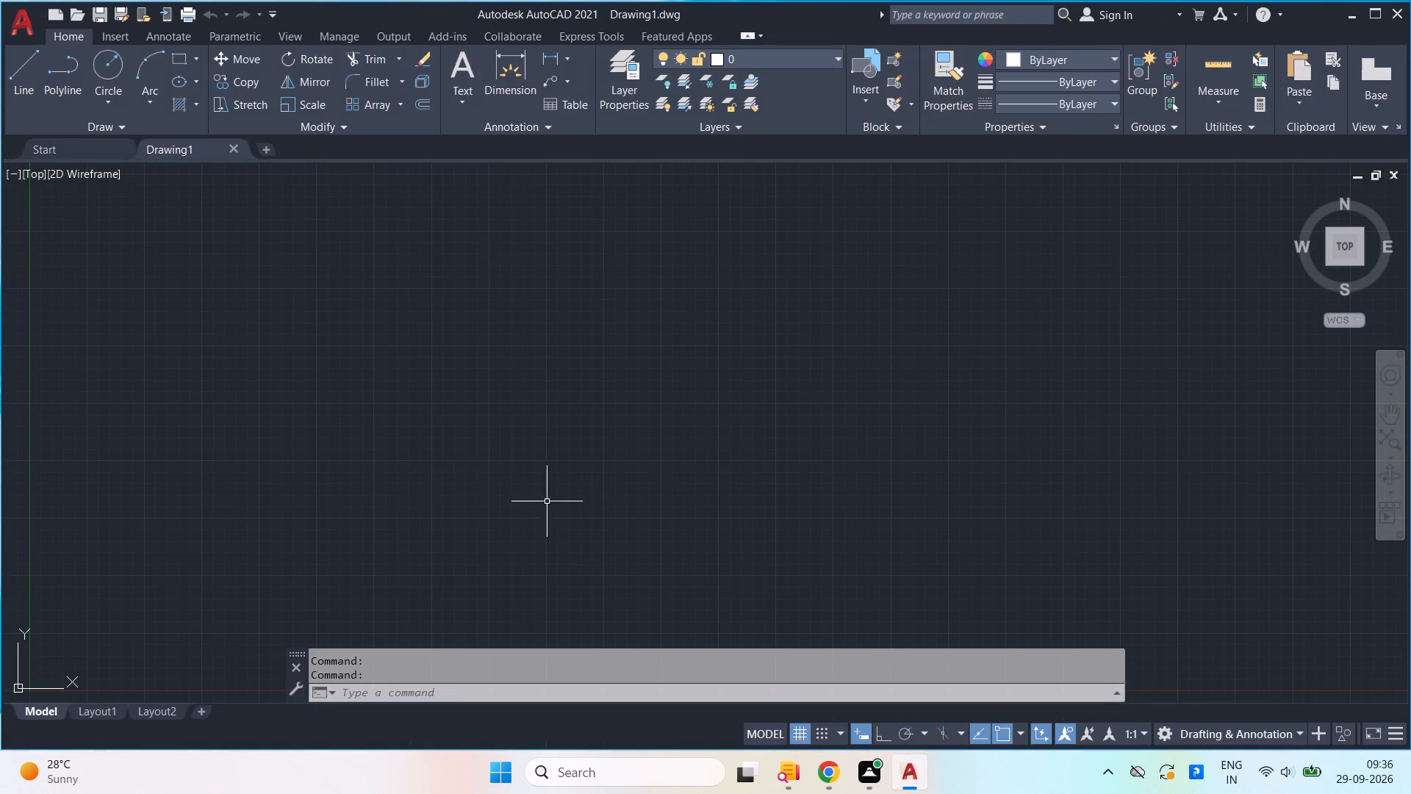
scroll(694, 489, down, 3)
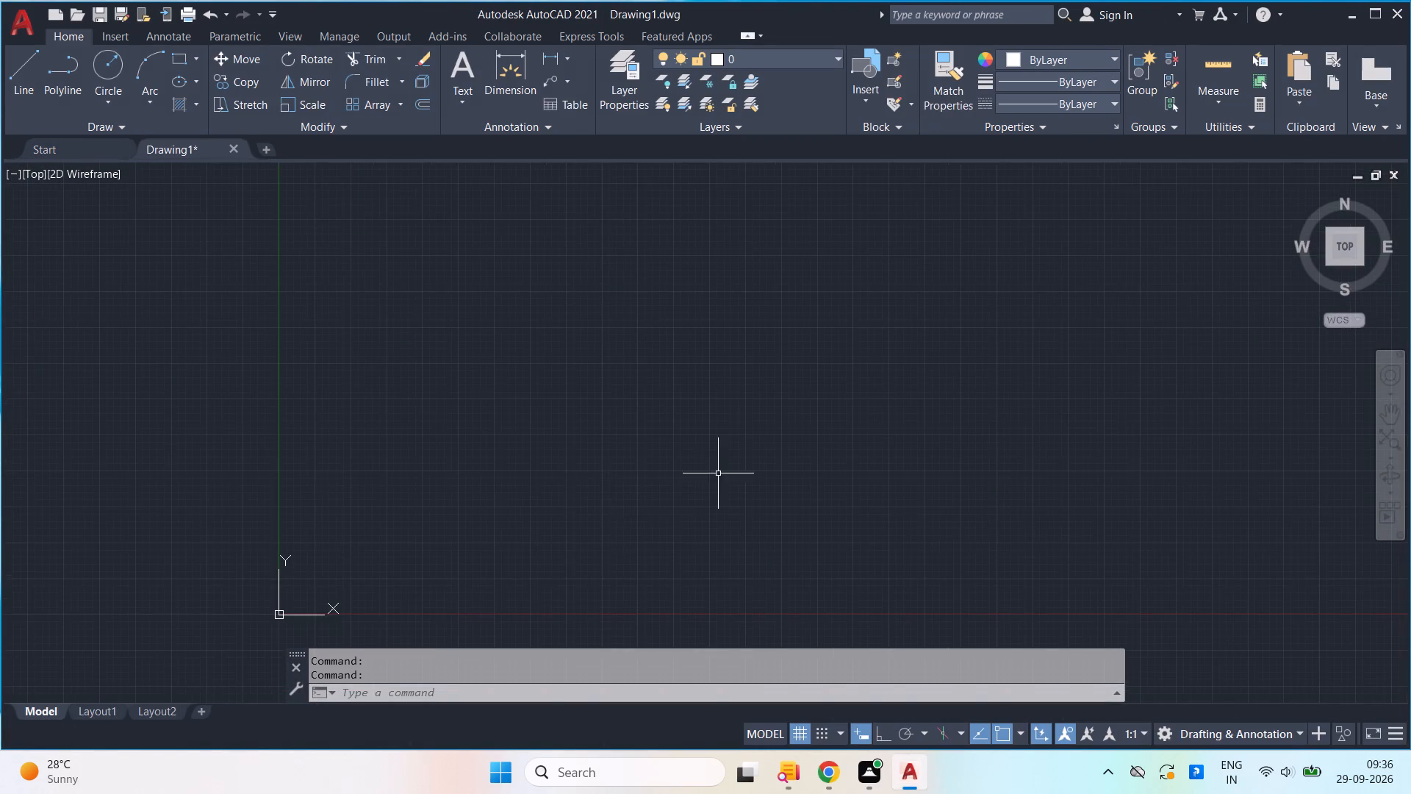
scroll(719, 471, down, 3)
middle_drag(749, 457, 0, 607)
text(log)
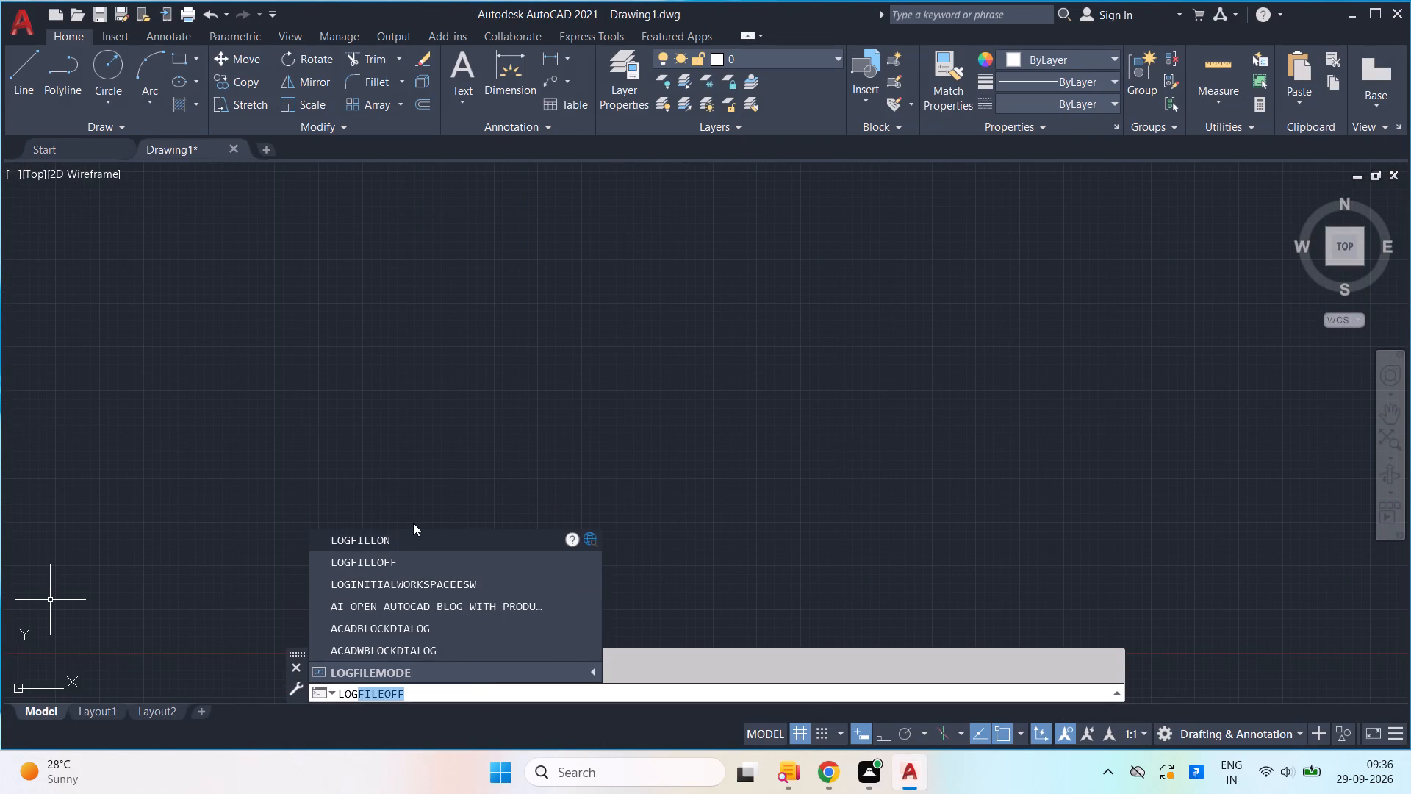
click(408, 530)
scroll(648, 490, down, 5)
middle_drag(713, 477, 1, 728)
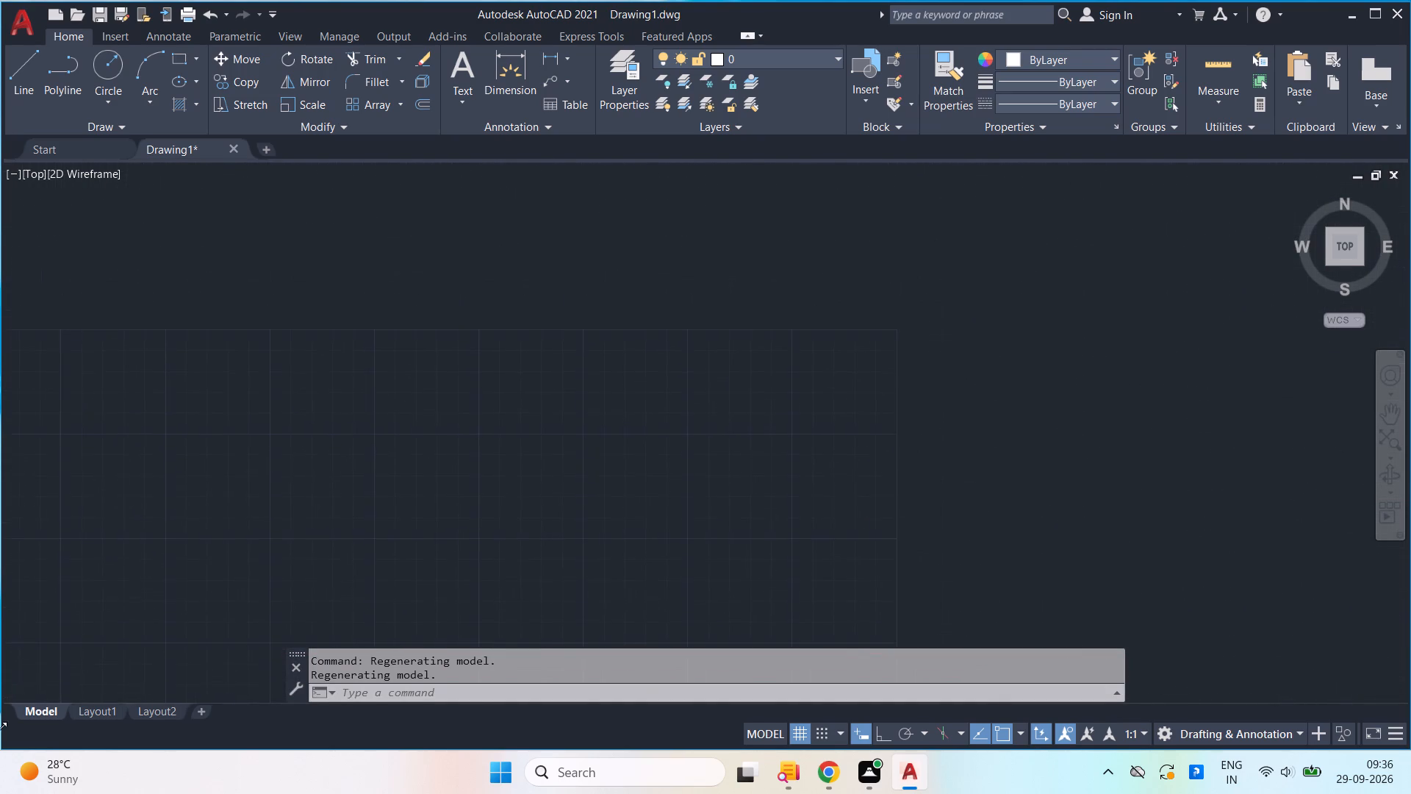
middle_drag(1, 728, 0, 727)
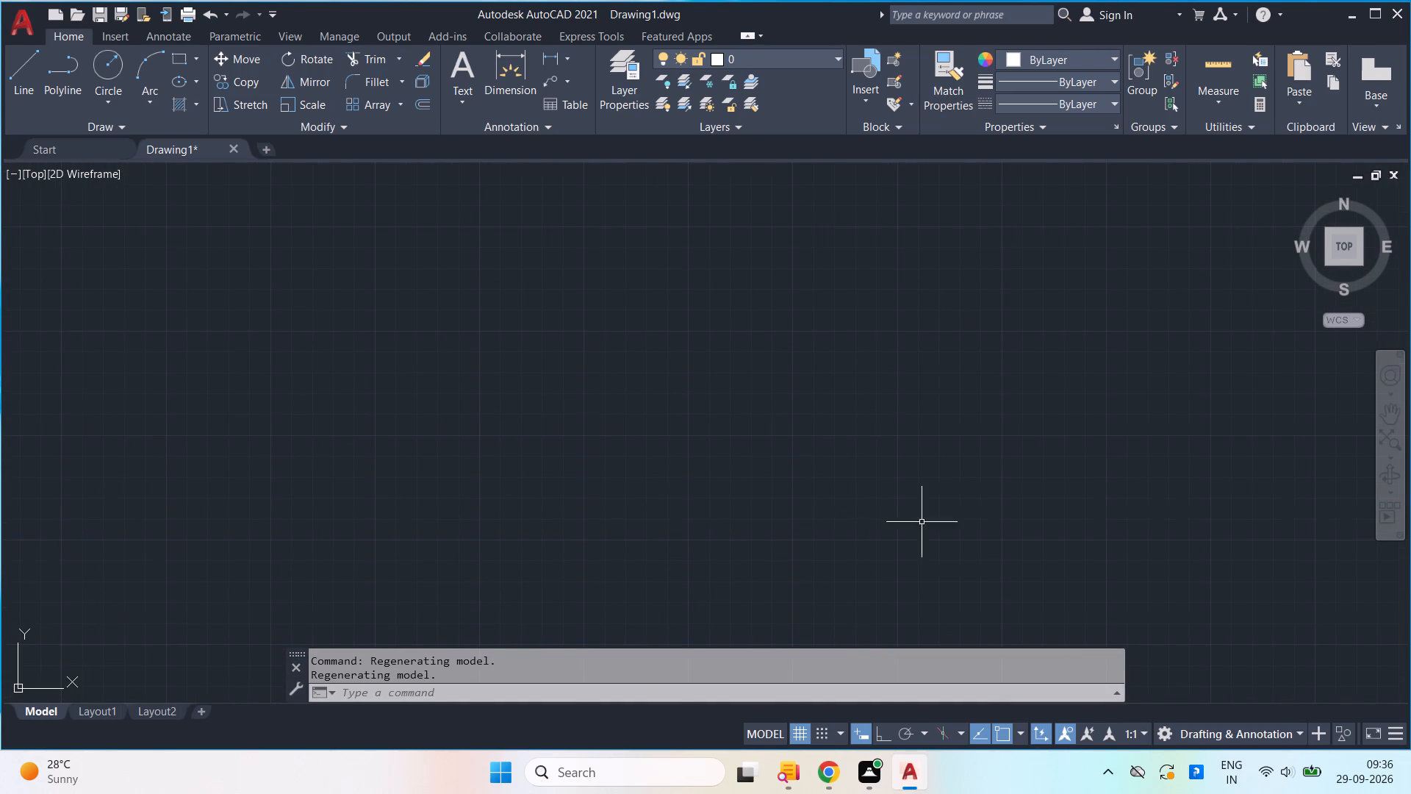
Draw a horizontal line 26 units long in empty space, with ortho mode turned on.
key(l)
key(Return)
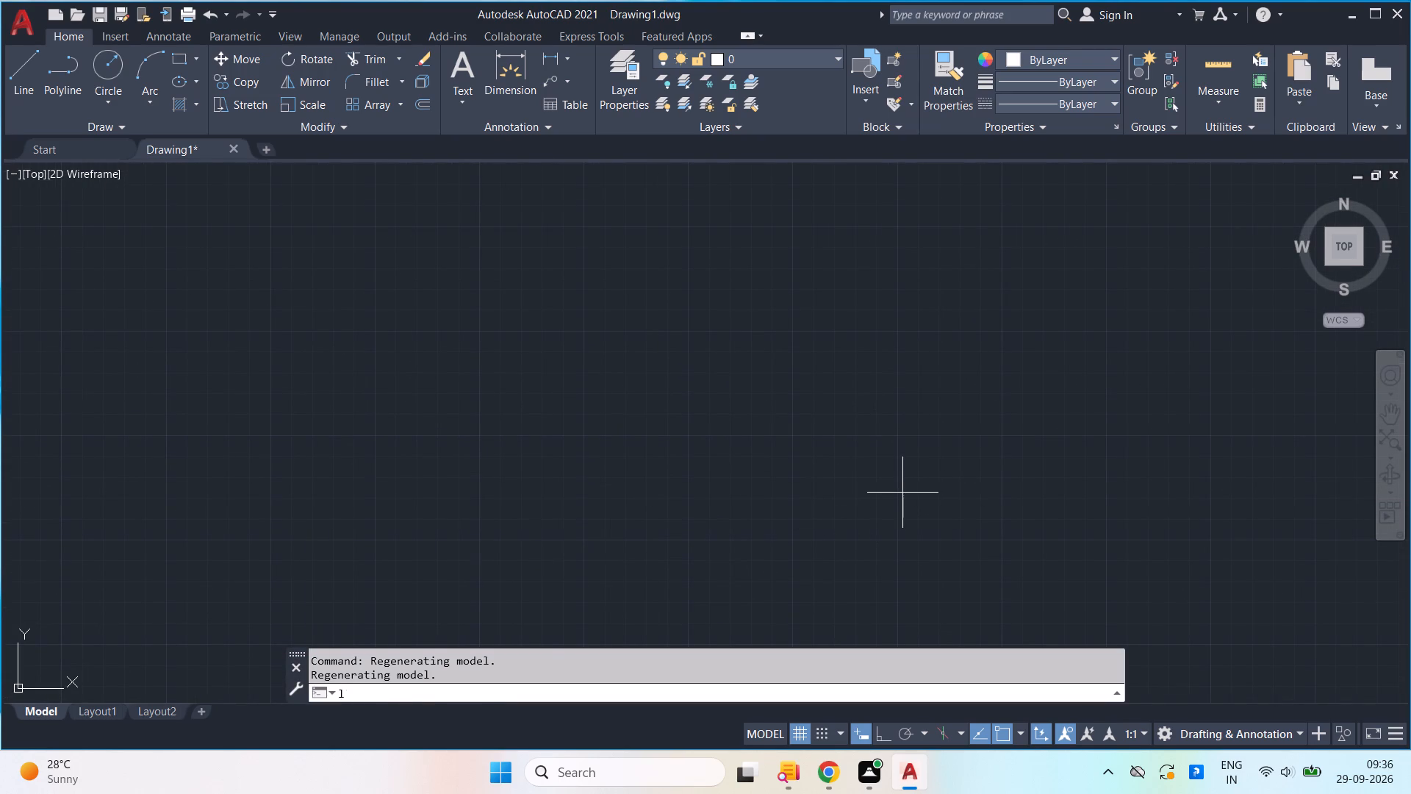
click(877, 728)
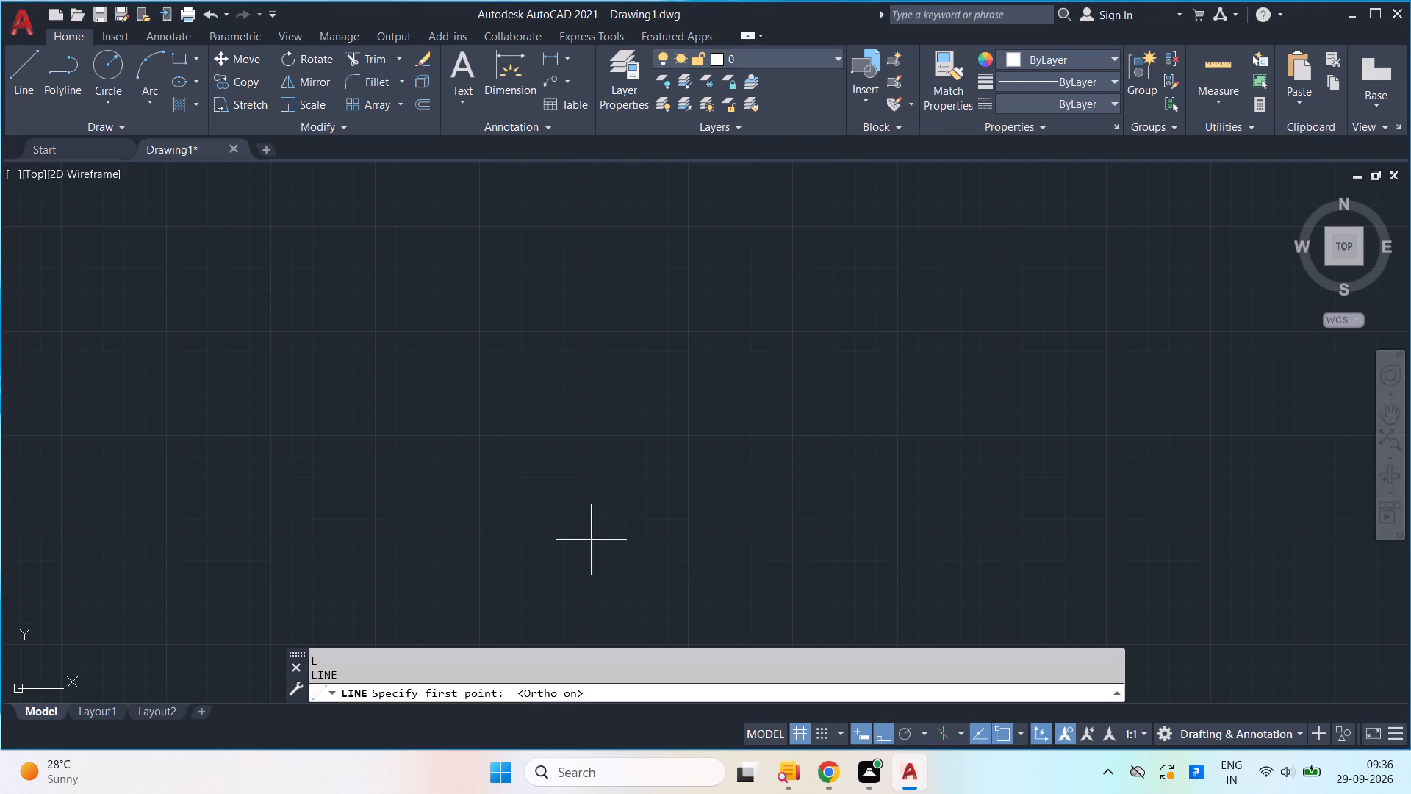
click(510, 520)
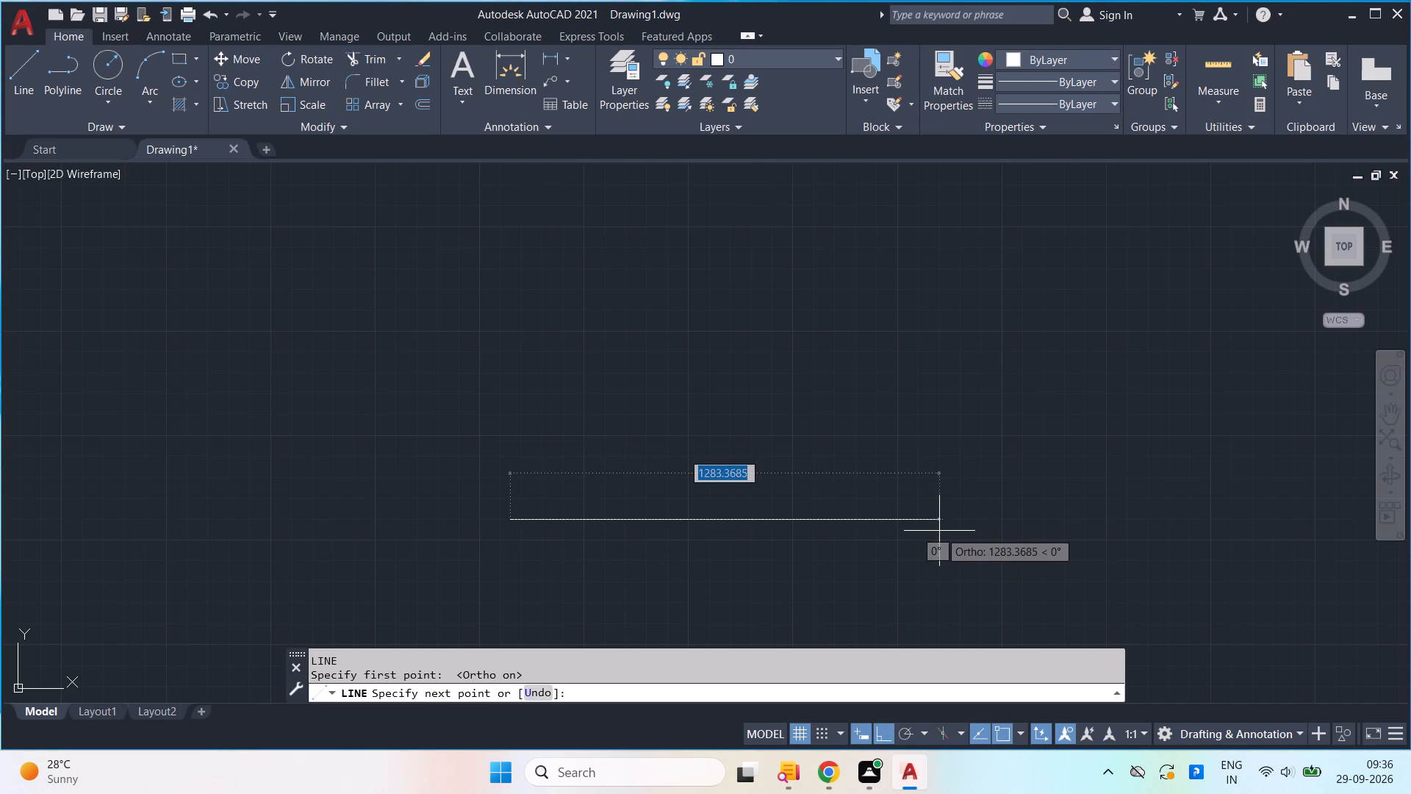
text(26)
key(Return)
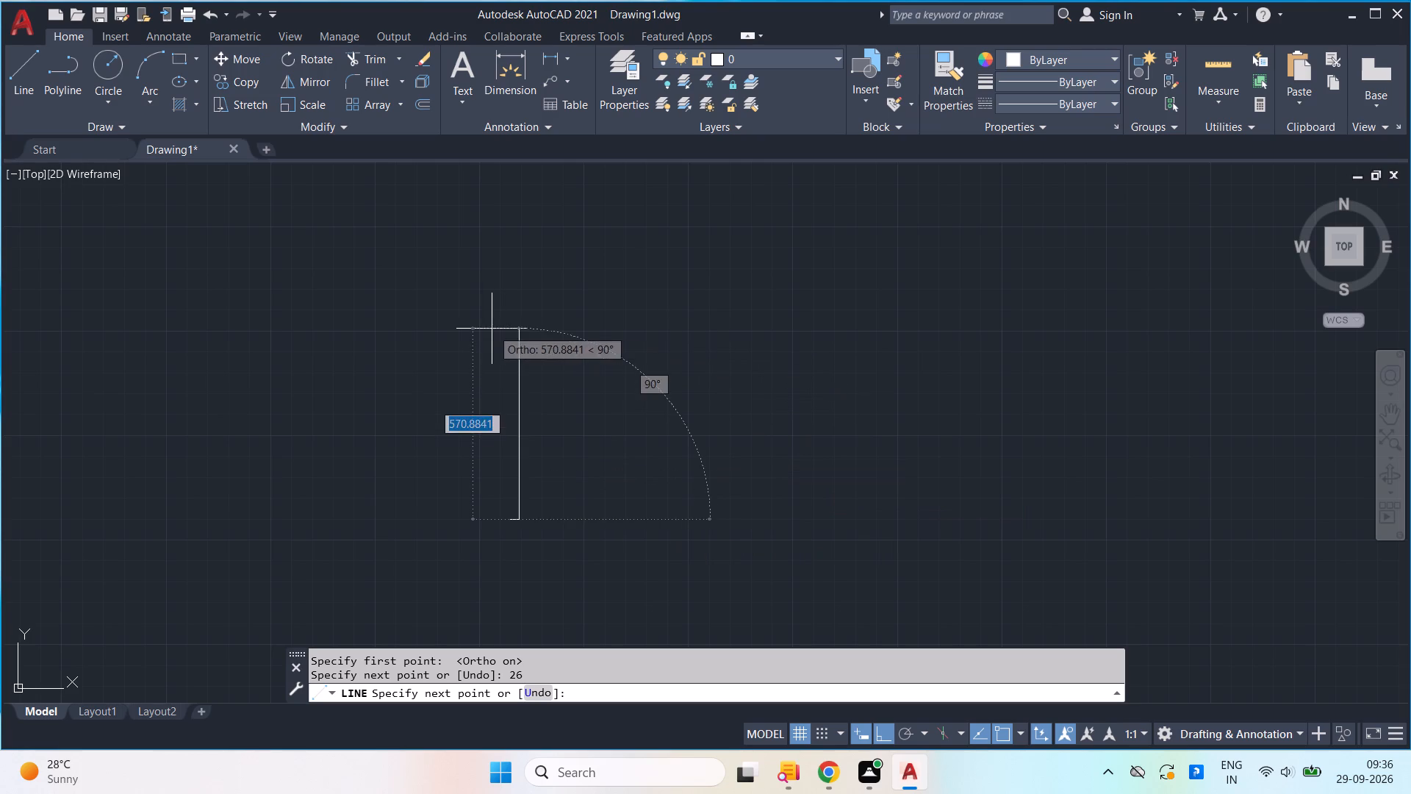
key(space)
Copy the 26-unit line straight up twice from its midpoint, at distances of 3 and 5.
scroll(540, 536, up, 3)
scroll(361, 441, down, 1)
scroll(380, 441, up, 3)
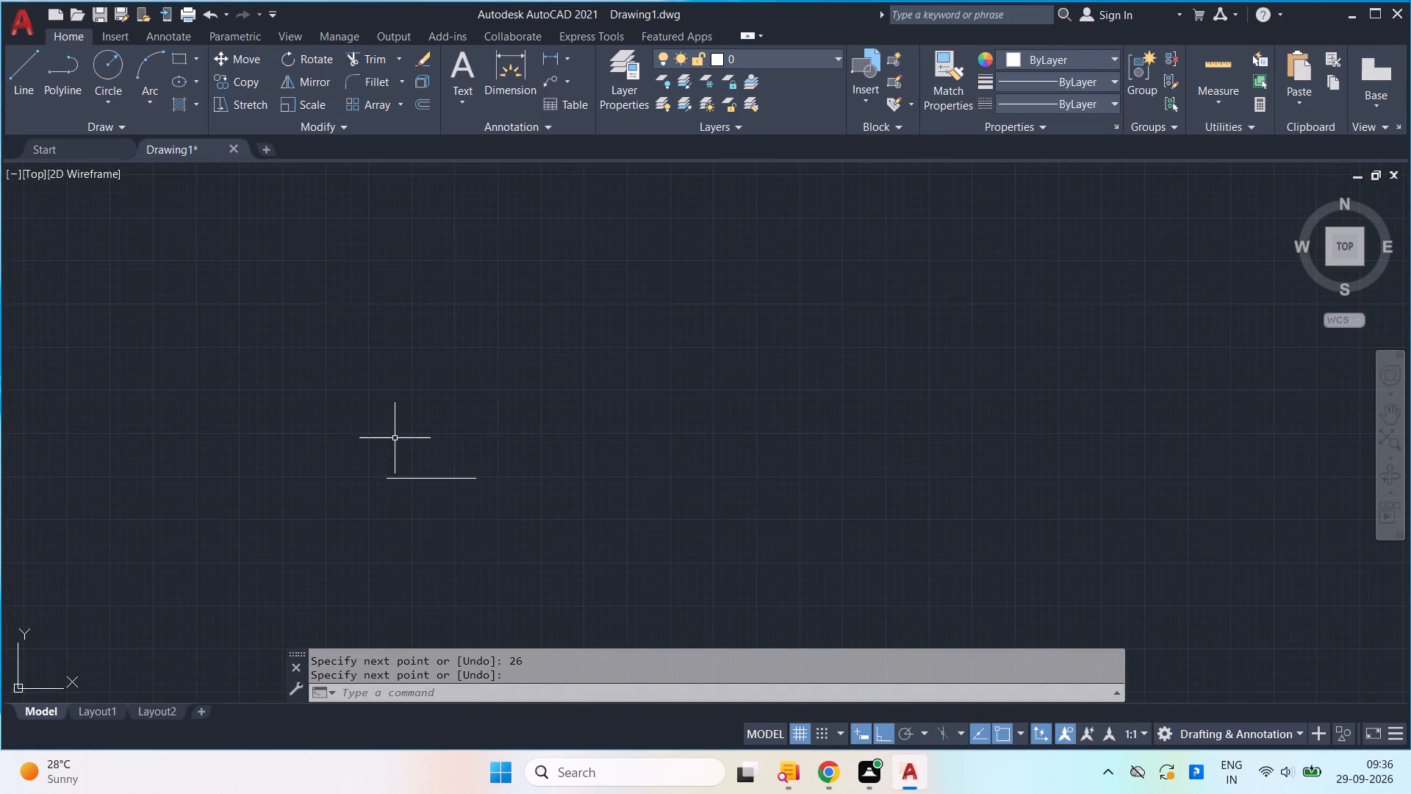
scroll(400, 438, up, 1)
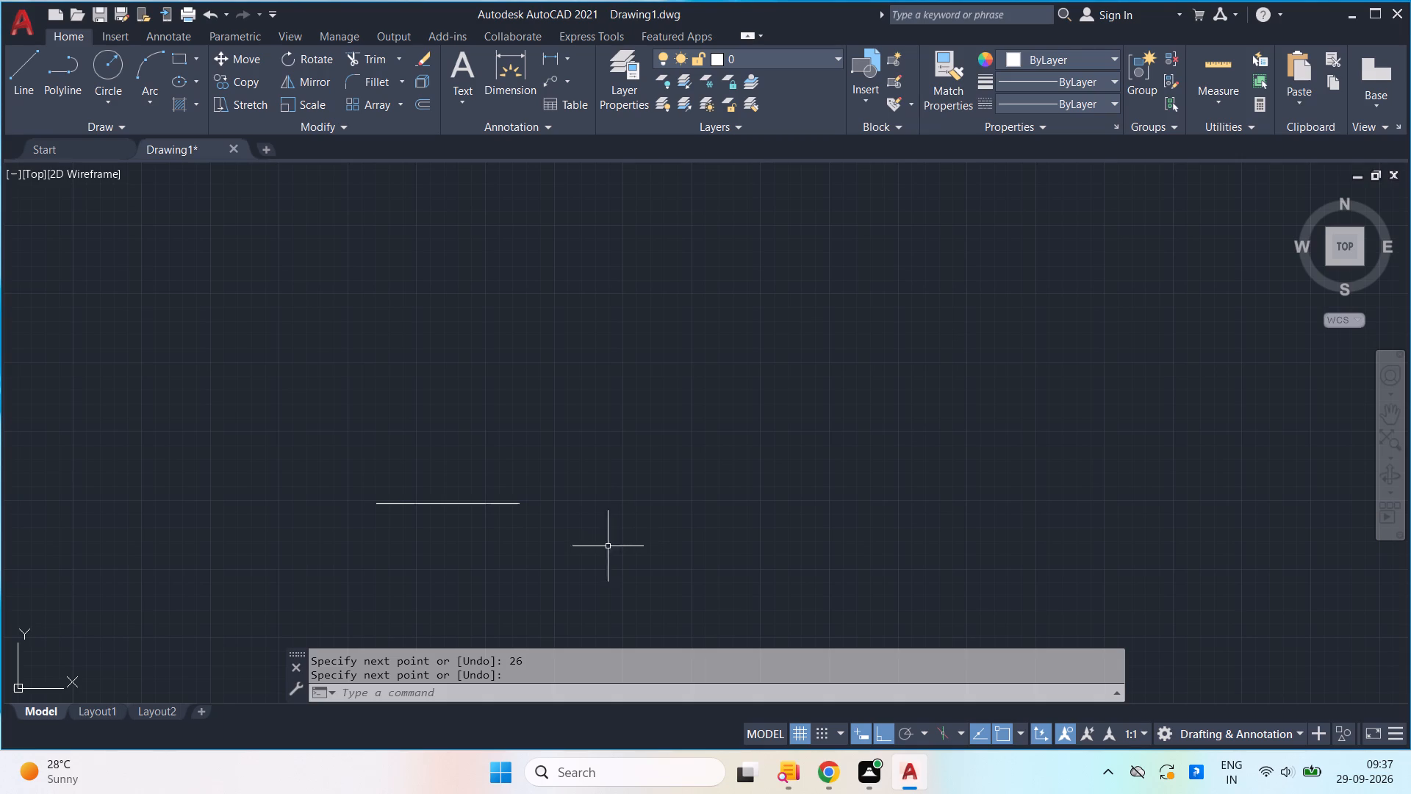
drag(503, 552, 502, 544)
click(450, 439)
key(c)
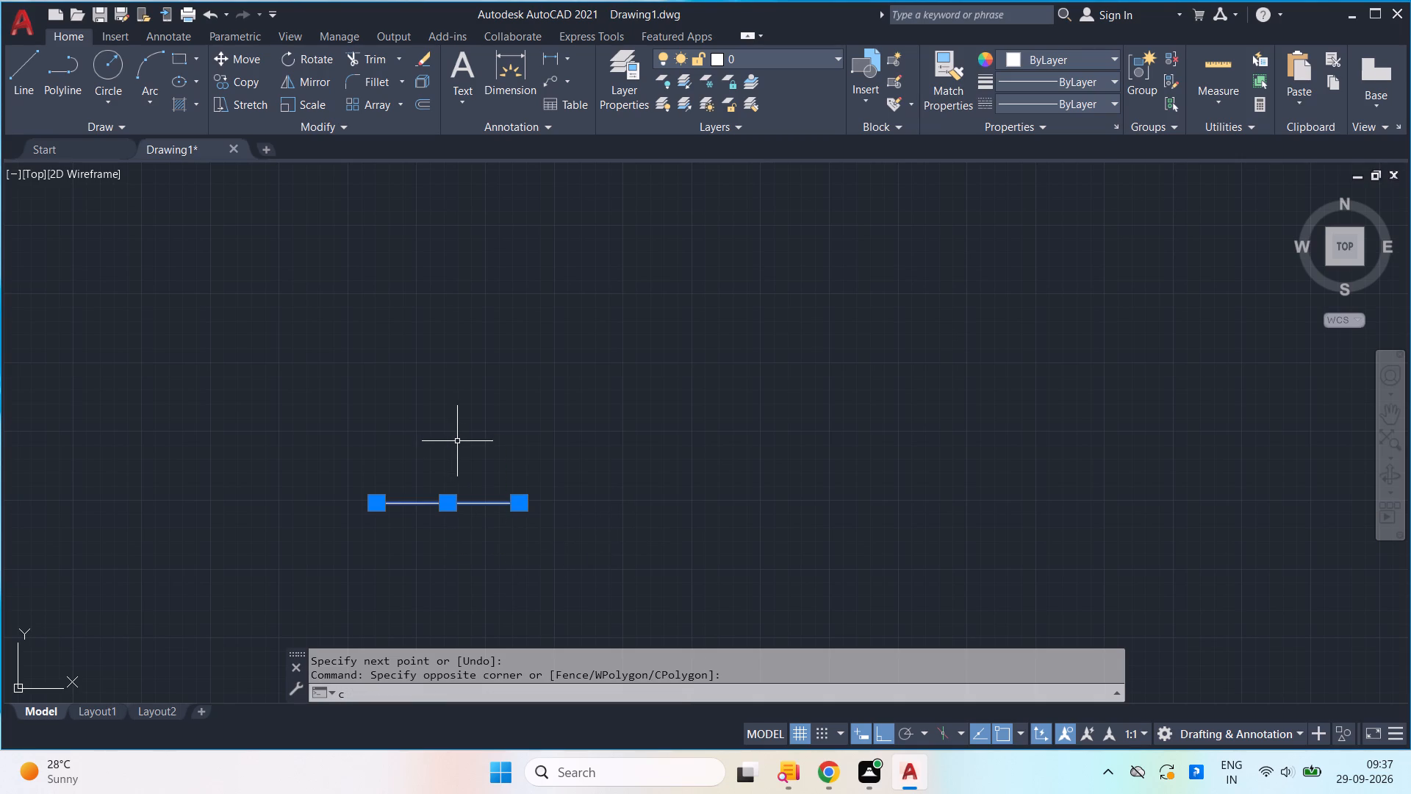
key(o)
key(Return)
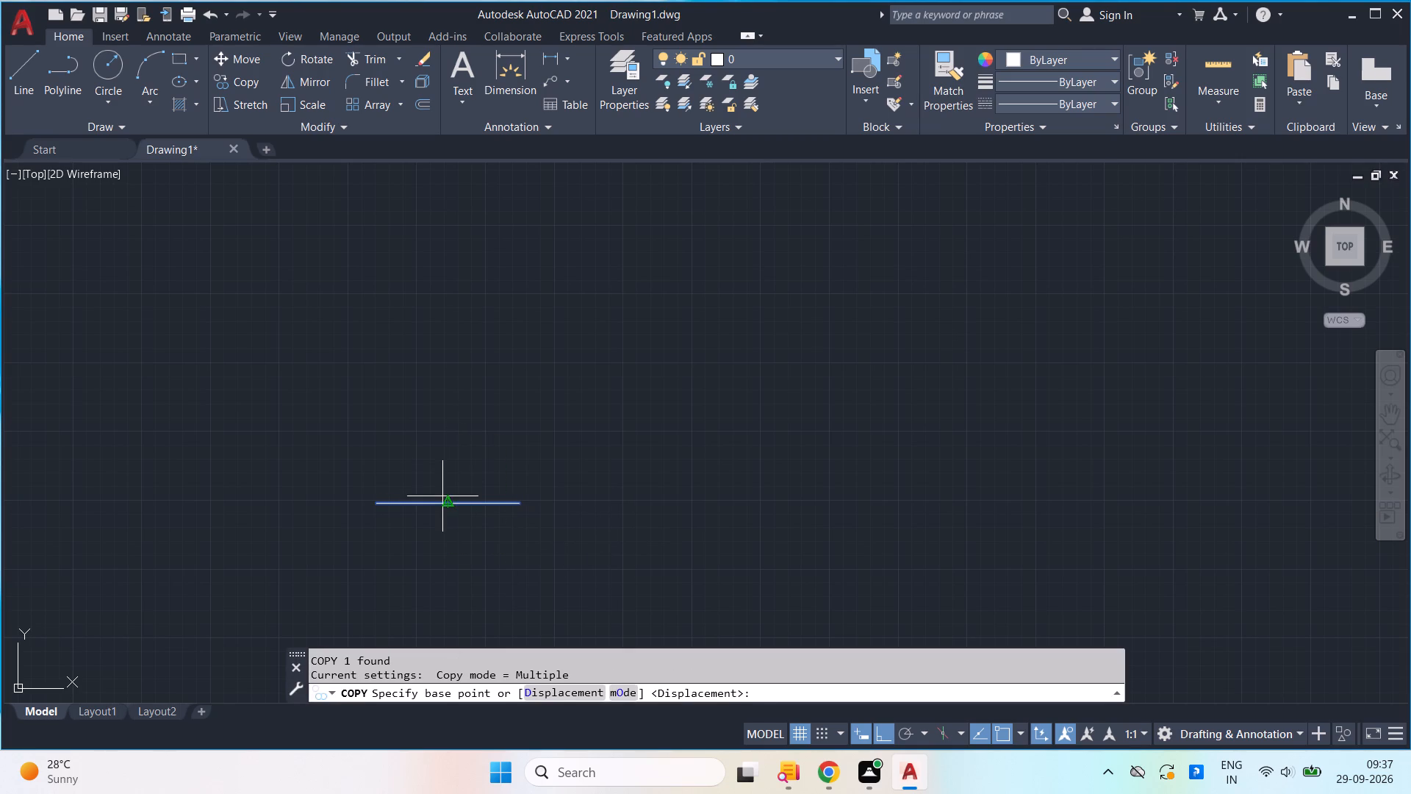
click(442, 510)
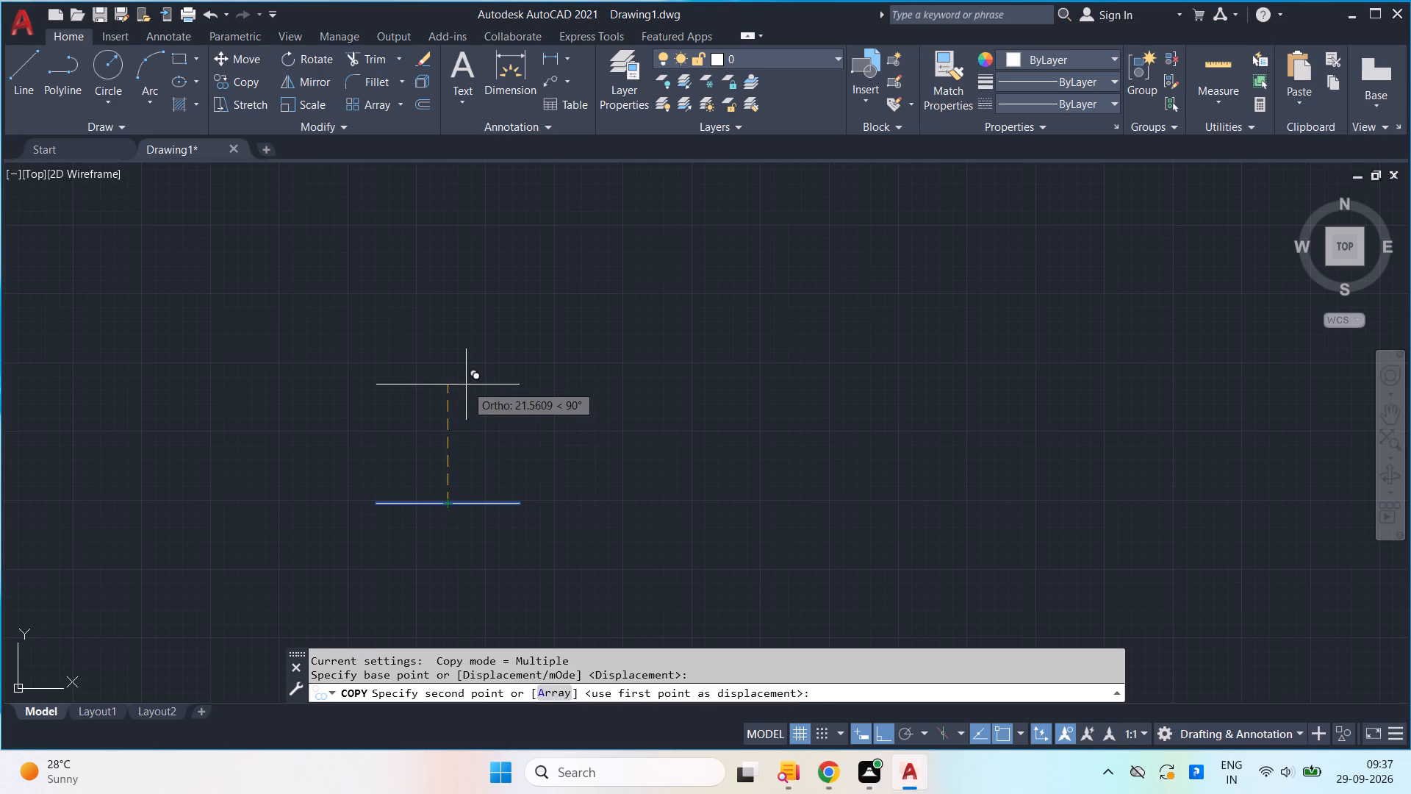
key(3)
key(Return)
key(5)
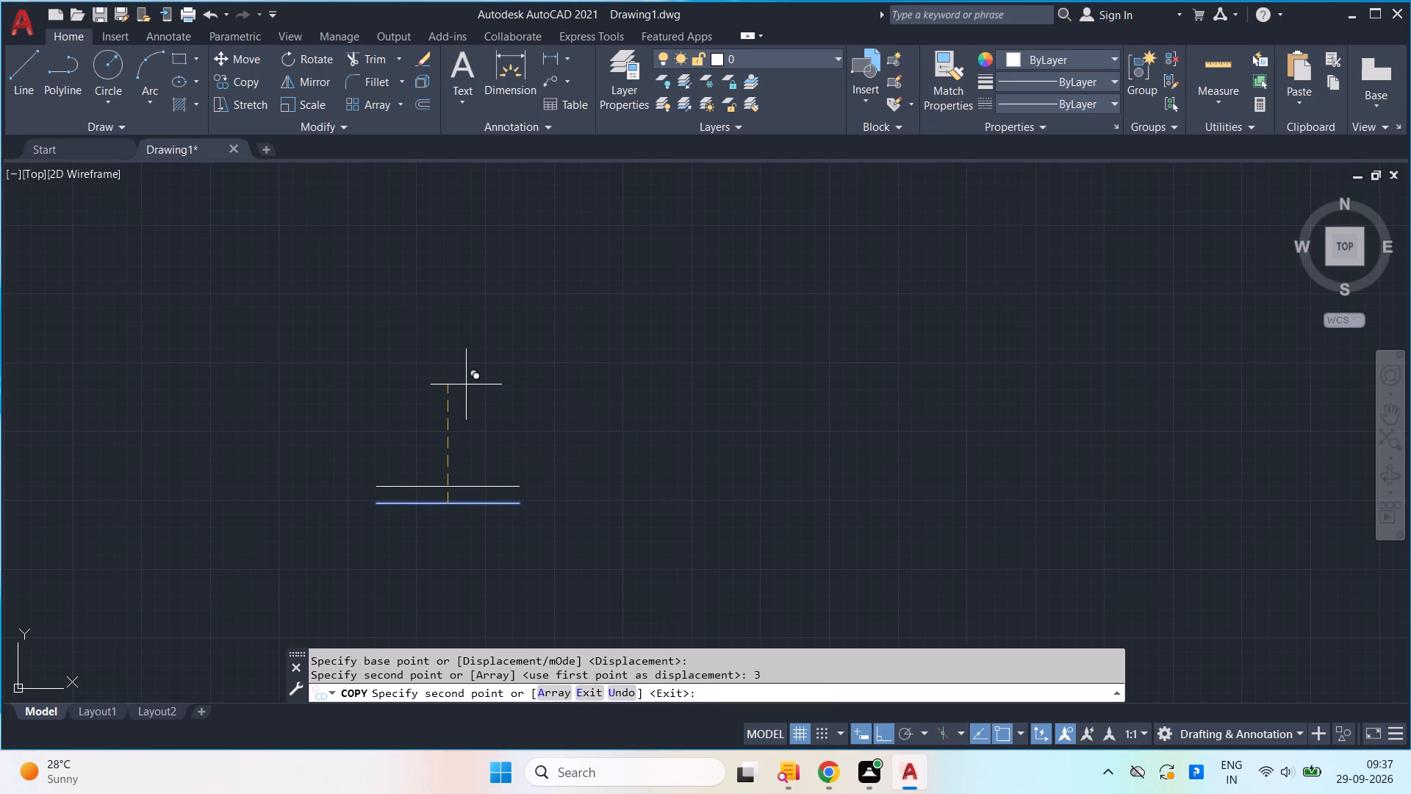
key(Return)
key(Return)
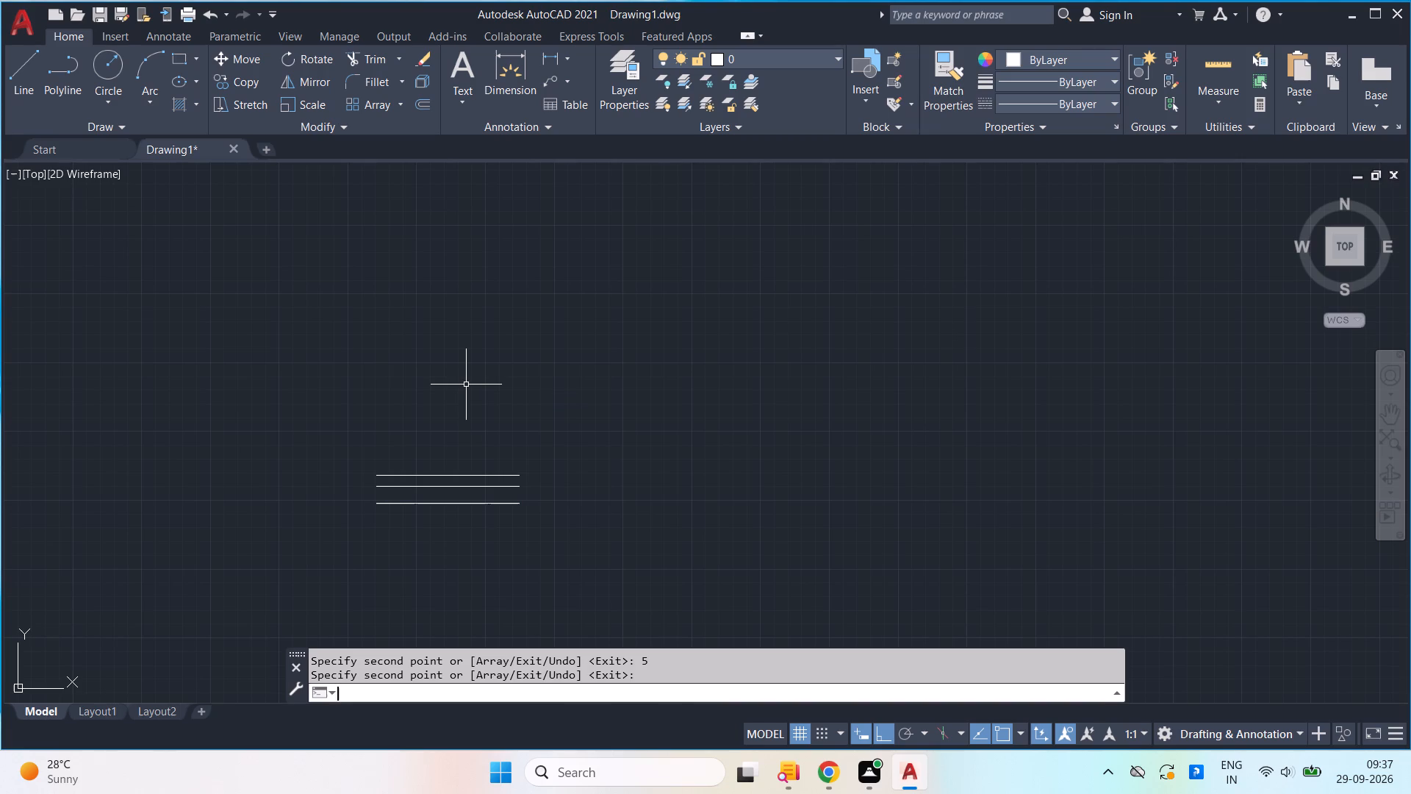
With polar tracking instead of ortho, draw a line about 5.27 units long at 225° from the top line's left endpoint.
key(l)
key(Return)
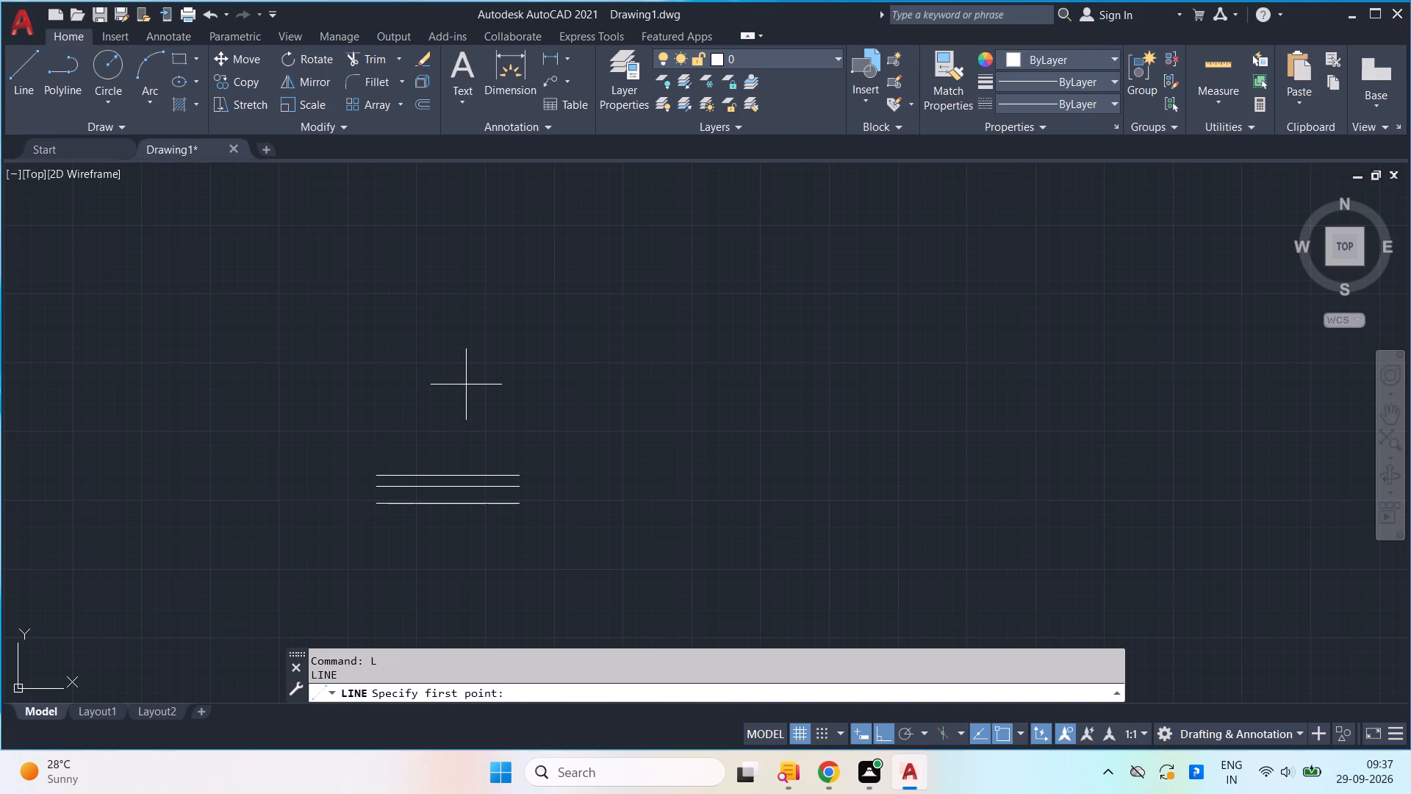
scroll(453, 473, up, 3)
middle_drag(14, 426, 695, 388)
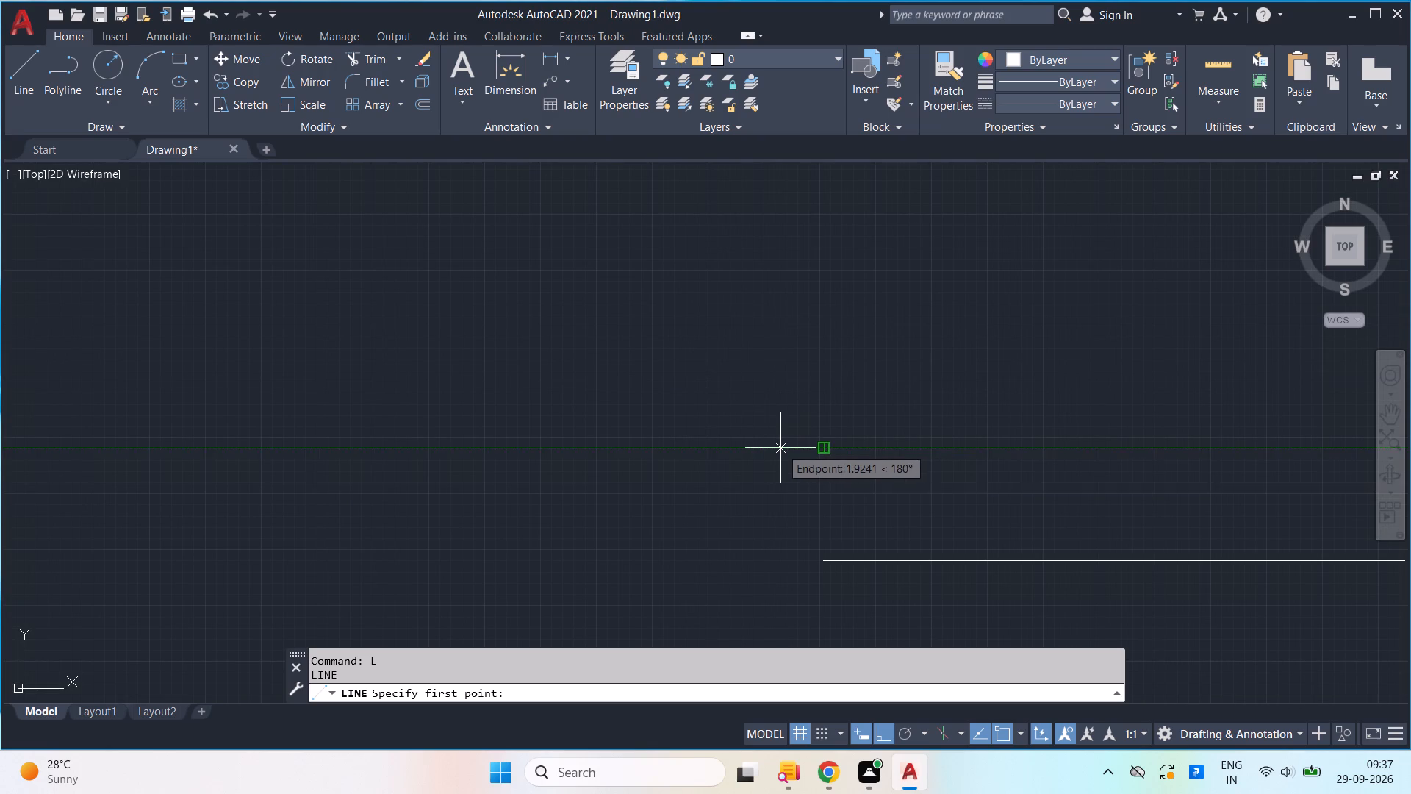
click(822, 443)
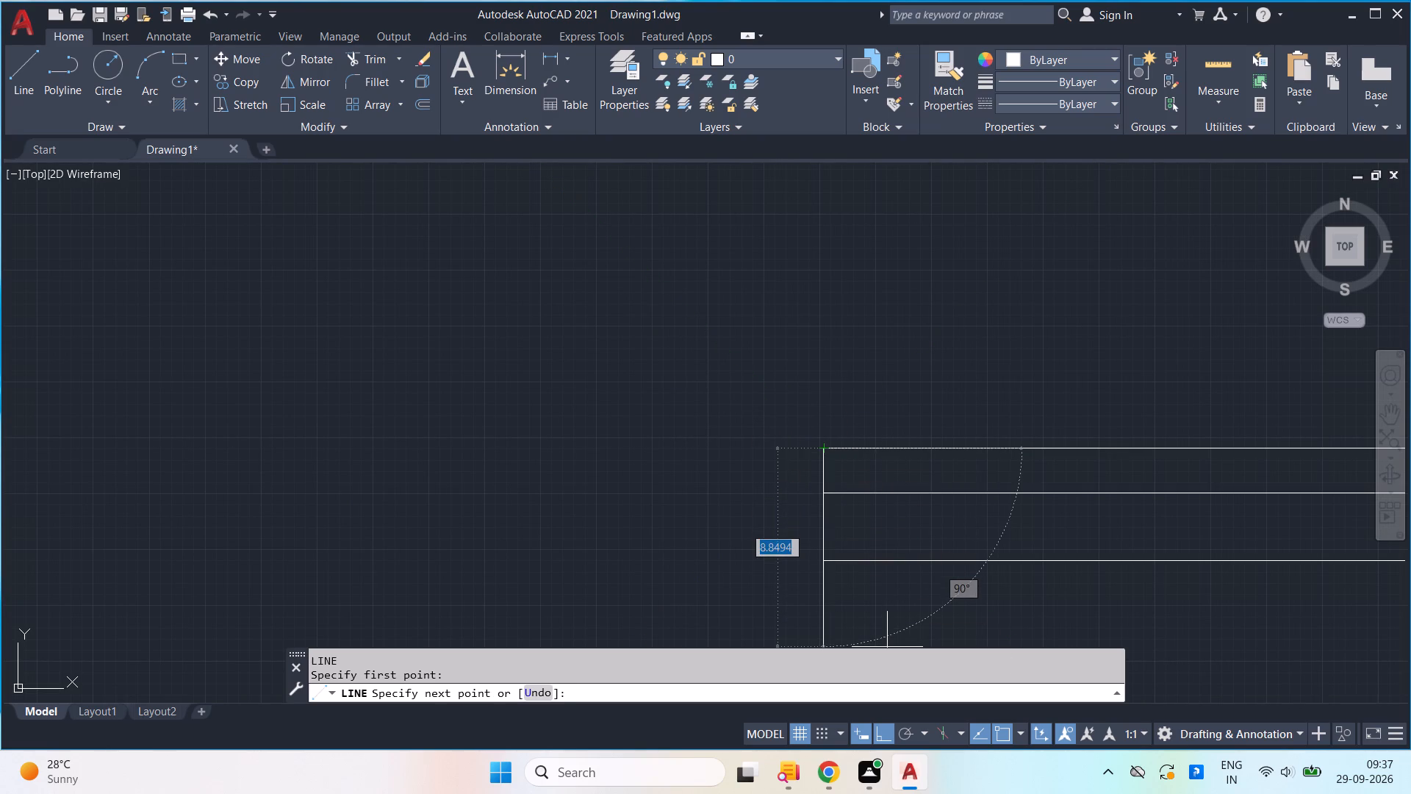
click(877, 727)
click(905, 734)
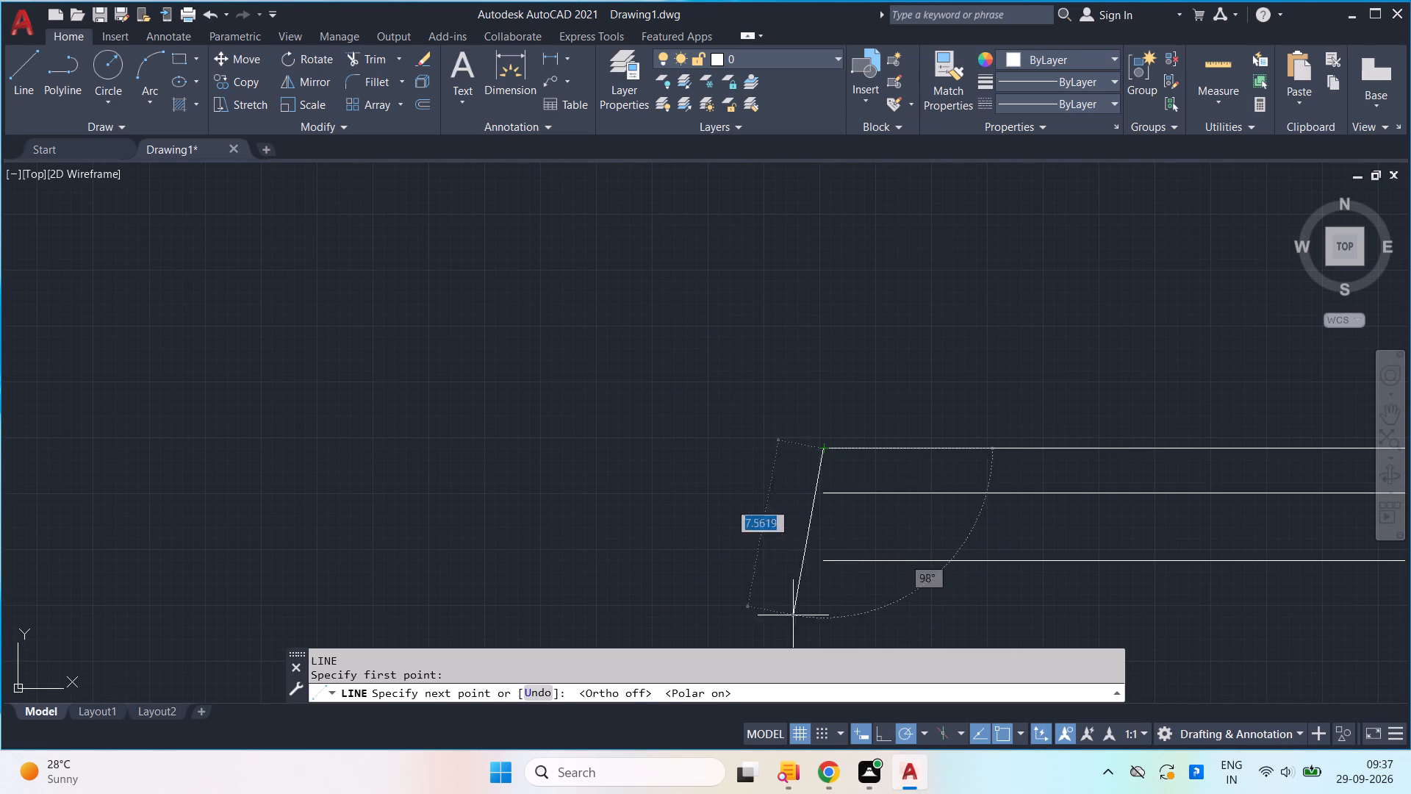
click(735, 527)
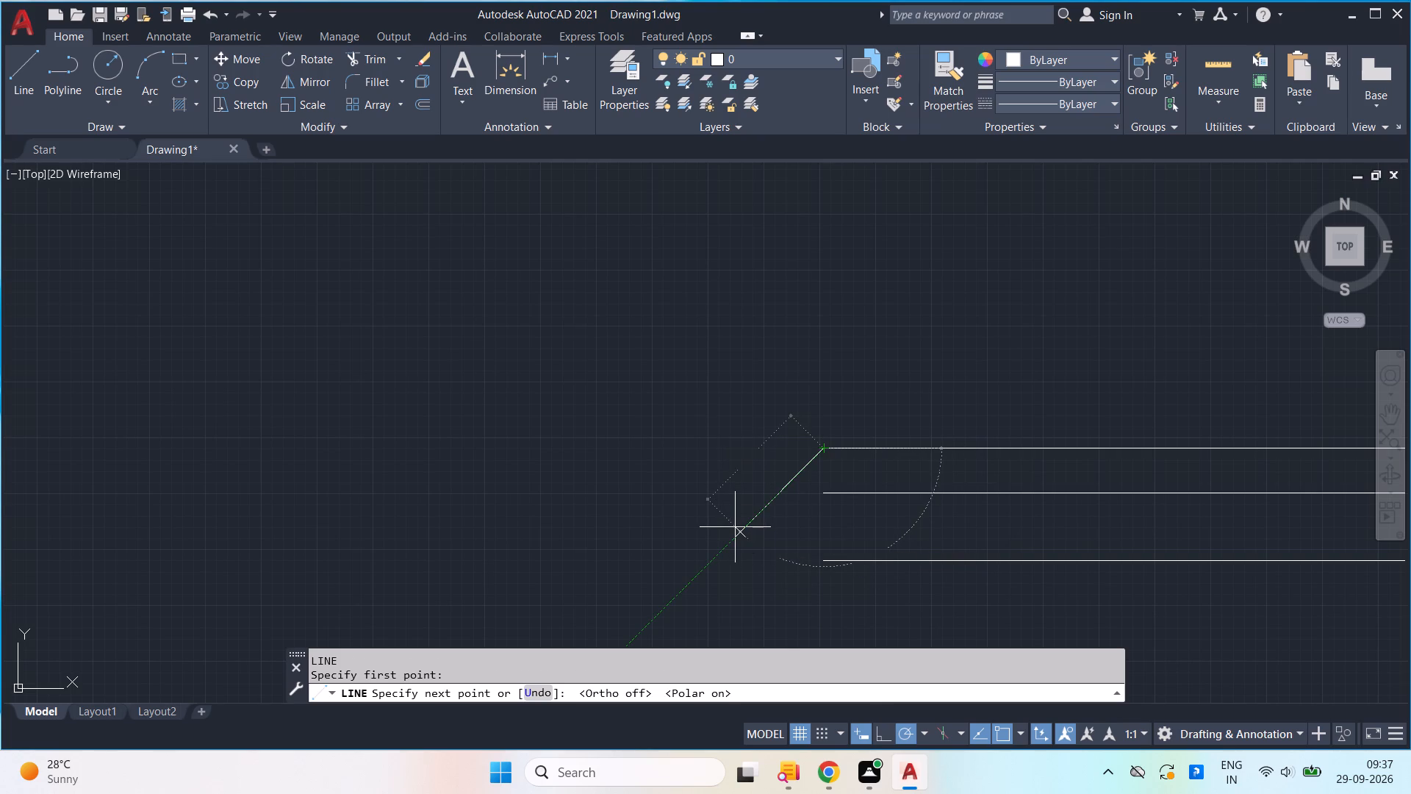
key(space)
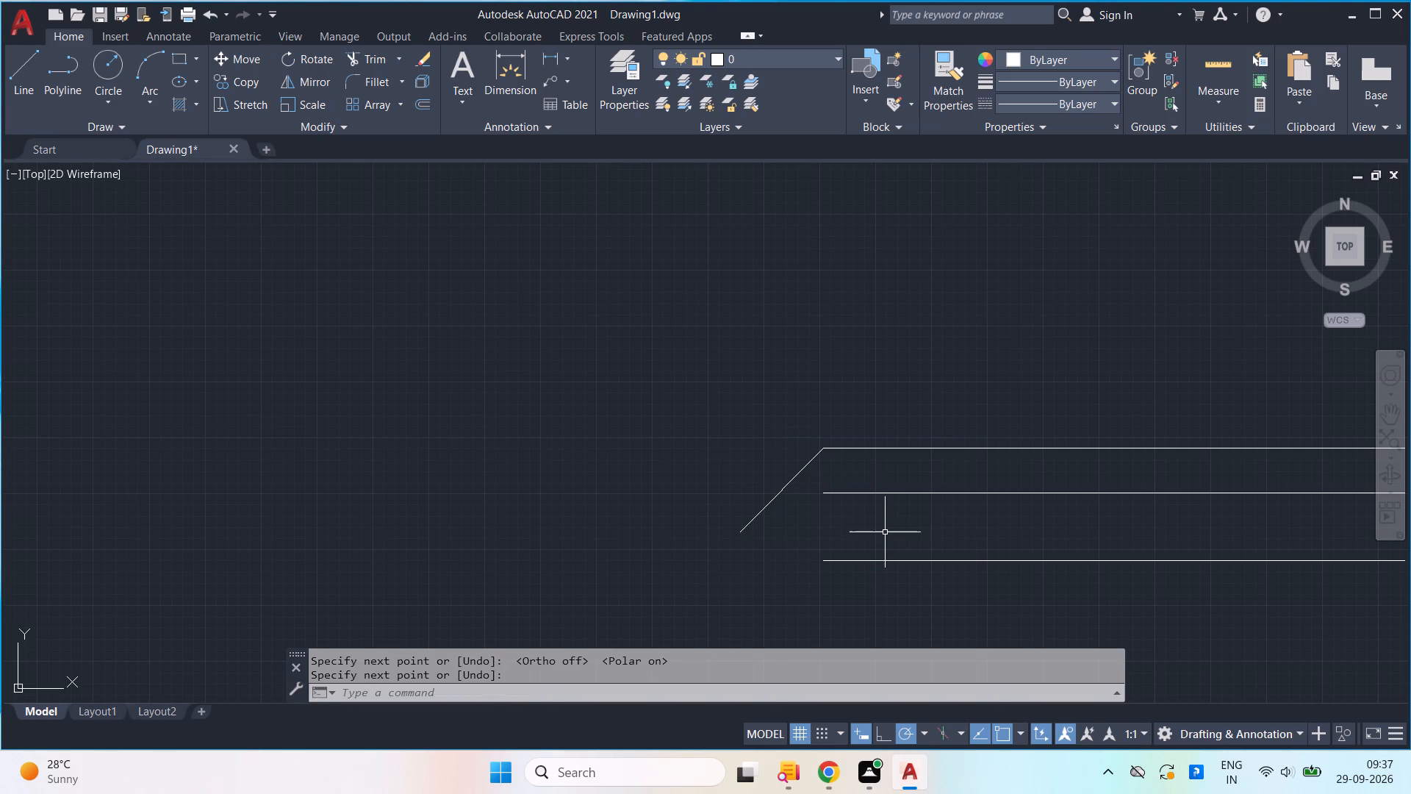
Extend the middle horizontal line's left end to the sloping line.
text(ex)
key(Return)
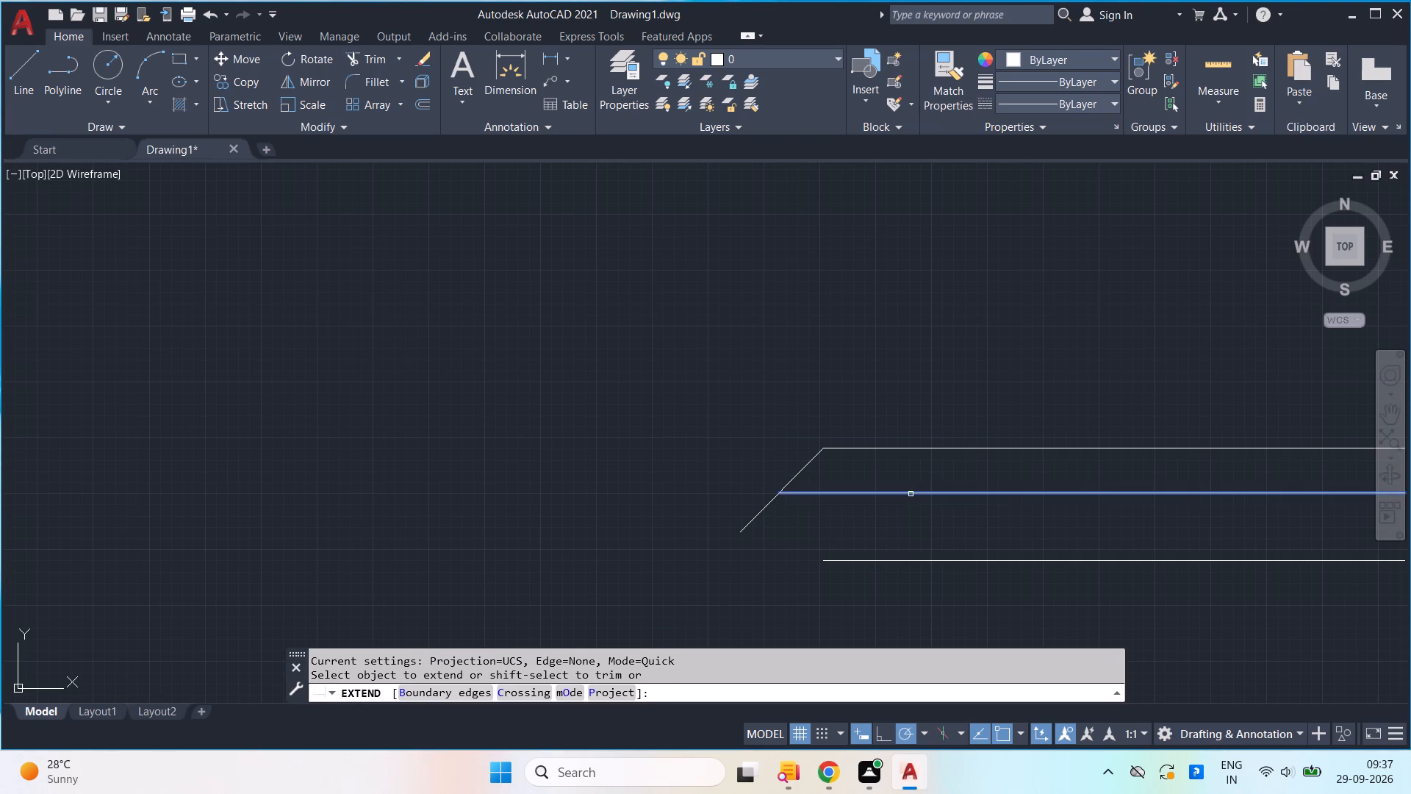
click(911, 494)
Trim off the part of the sloping line that projects below the middle horizontal line.
text(tr)
key(Return)
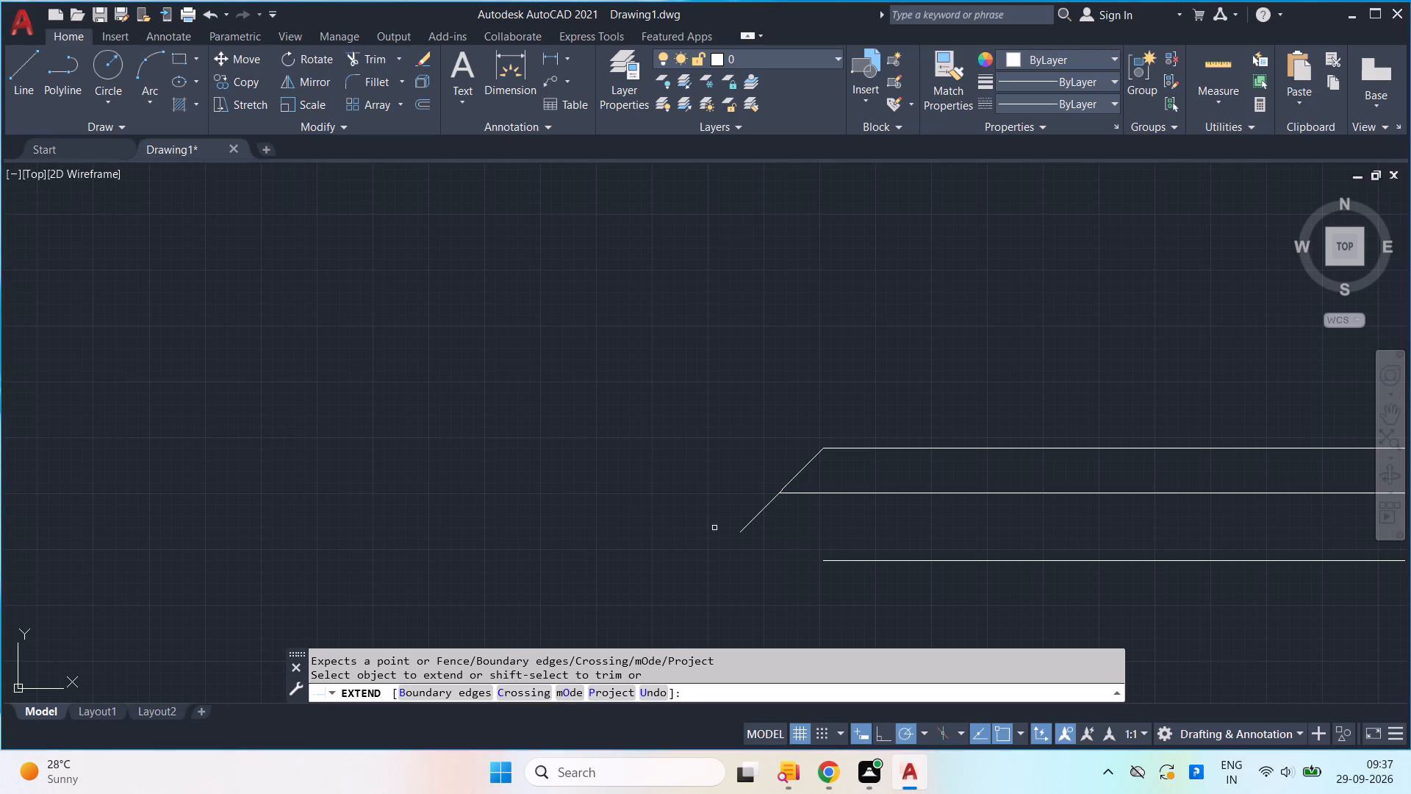
drag(724, 501, 802, 558)
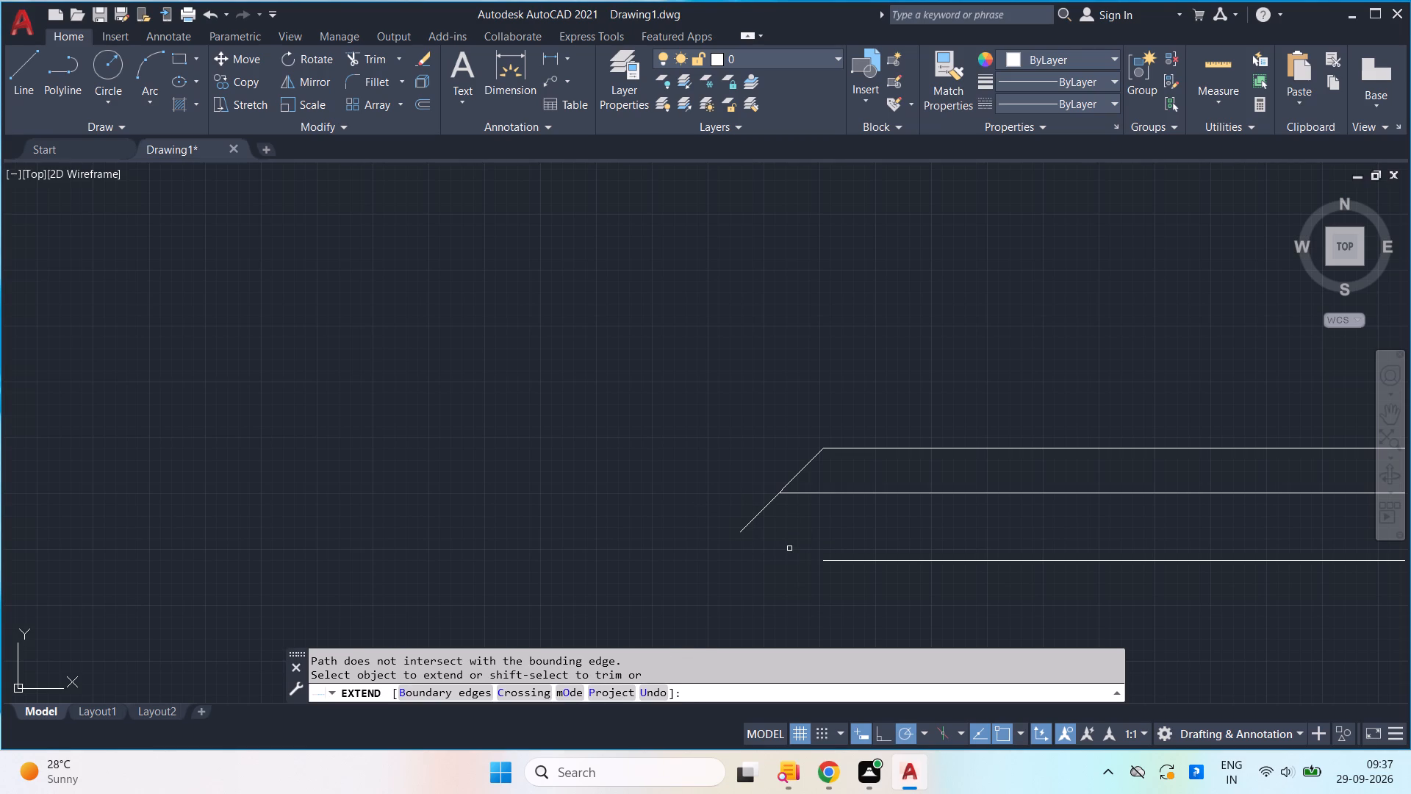
key(Escape)
key(Escape)
text(tr)
key(Return)
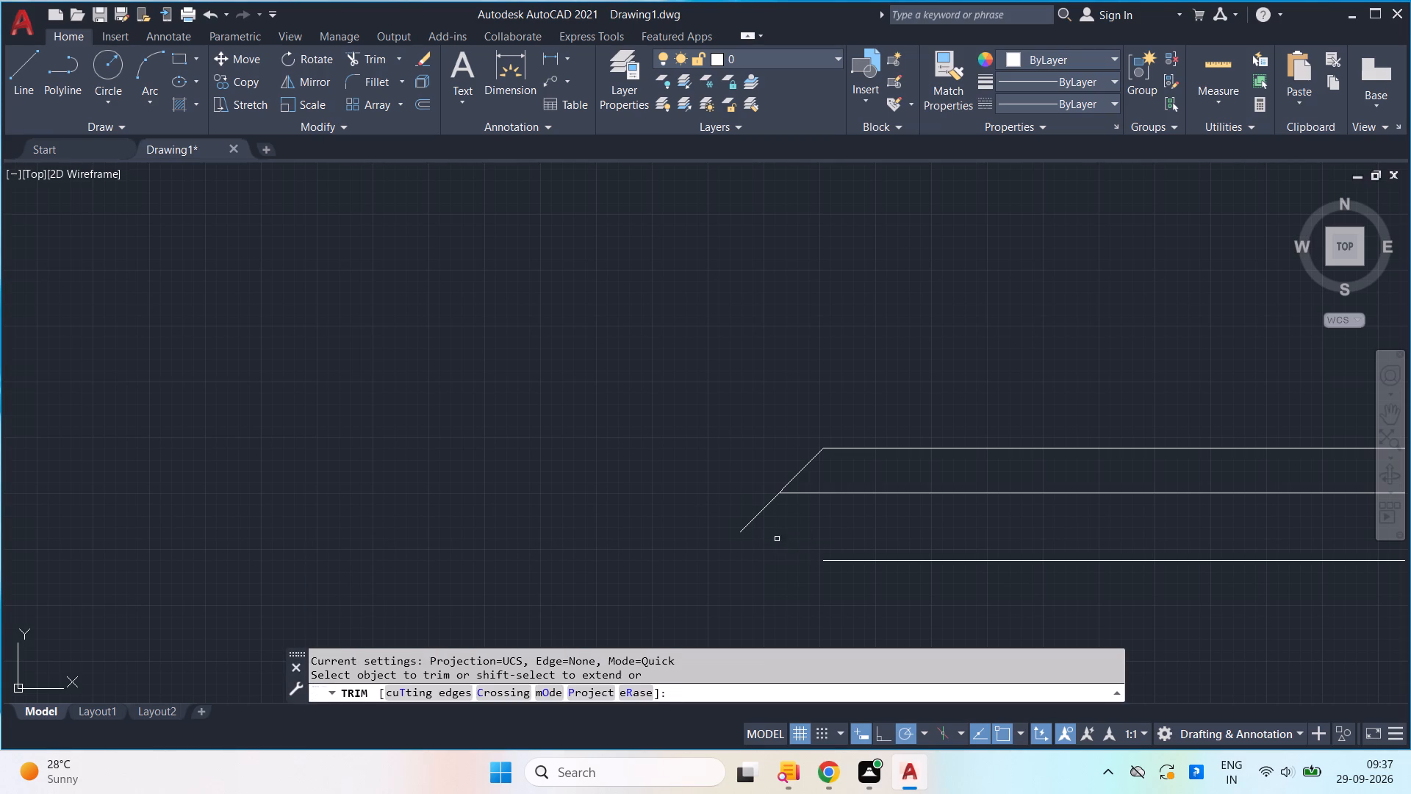
drag(755, 493, 767, 528)
key(Escape)
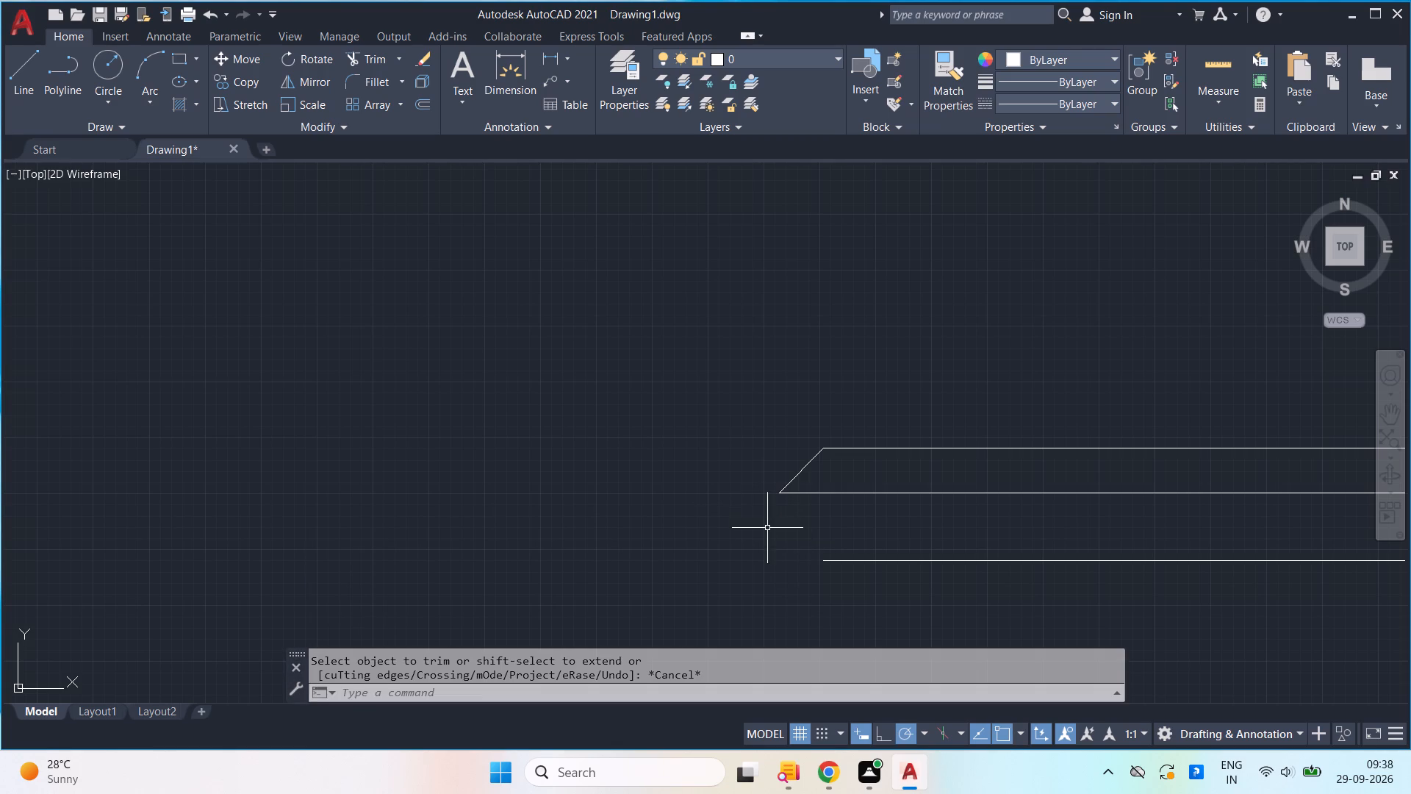
Draw a vertical line from the middle line's left end down to the bottom line's level, continuing horizontally to the bottom line's left endpoint.
scroll(850, 589, up, 1)
middle_drag(850, 589, 657, 504)
scroll(650, 506, down, 1)
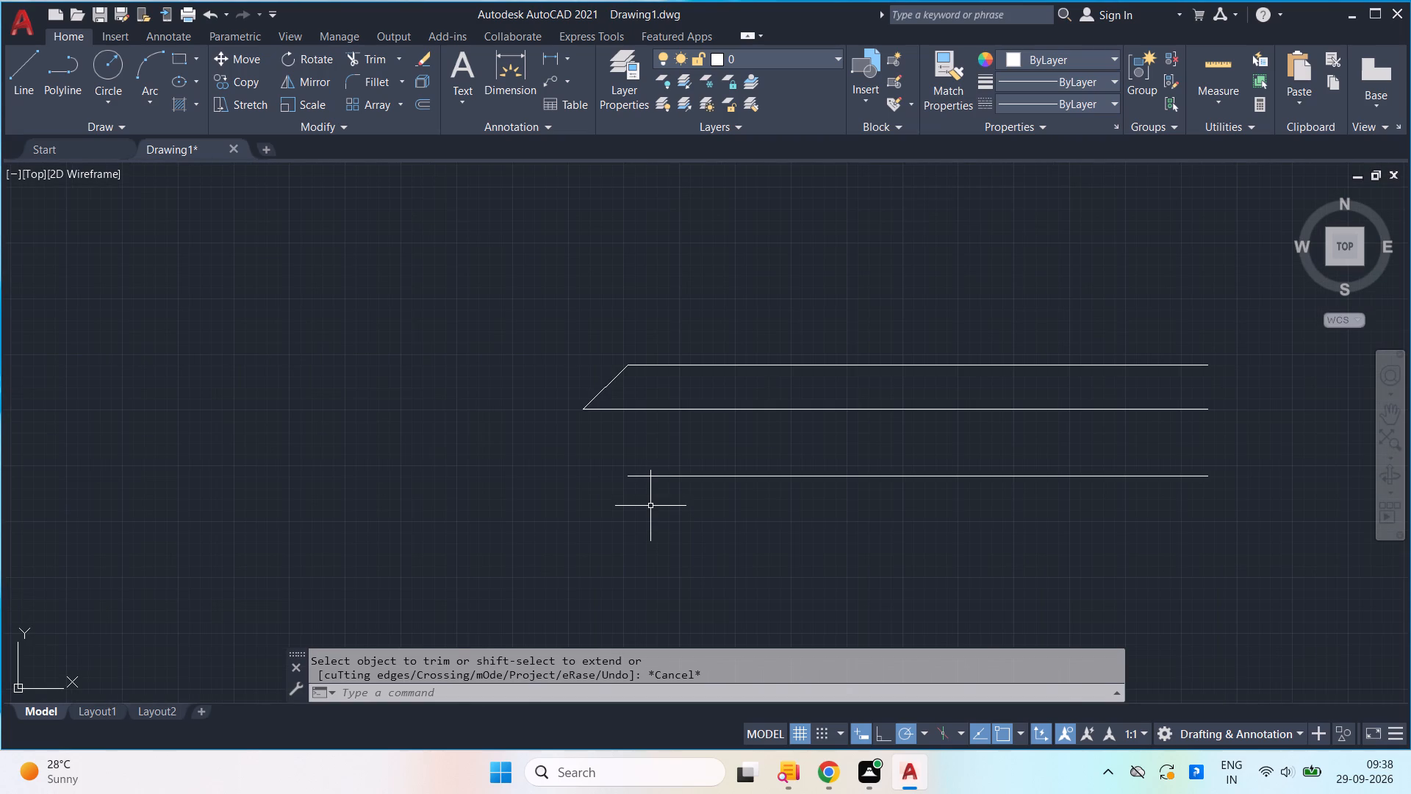
key(l)
key(Return)
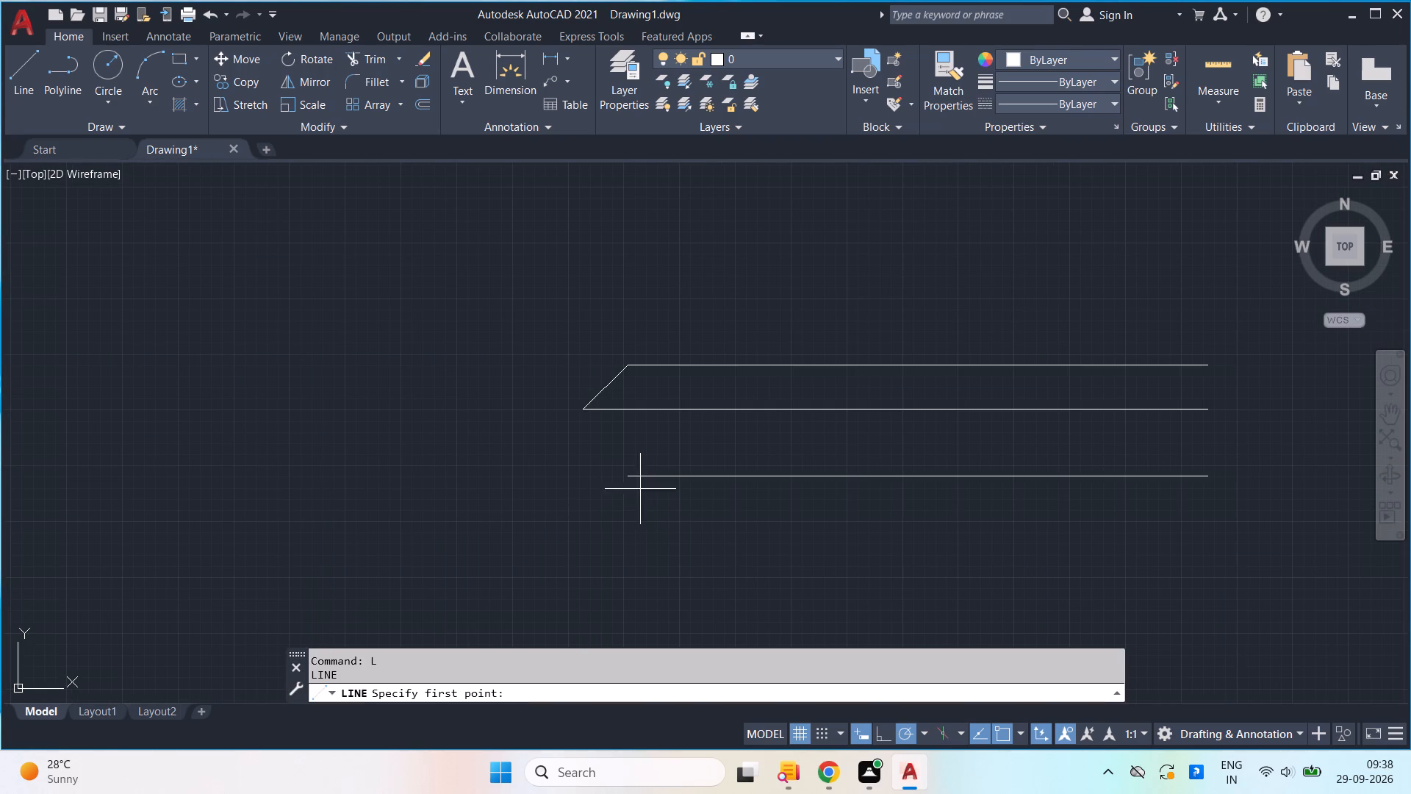
click(585, 403)
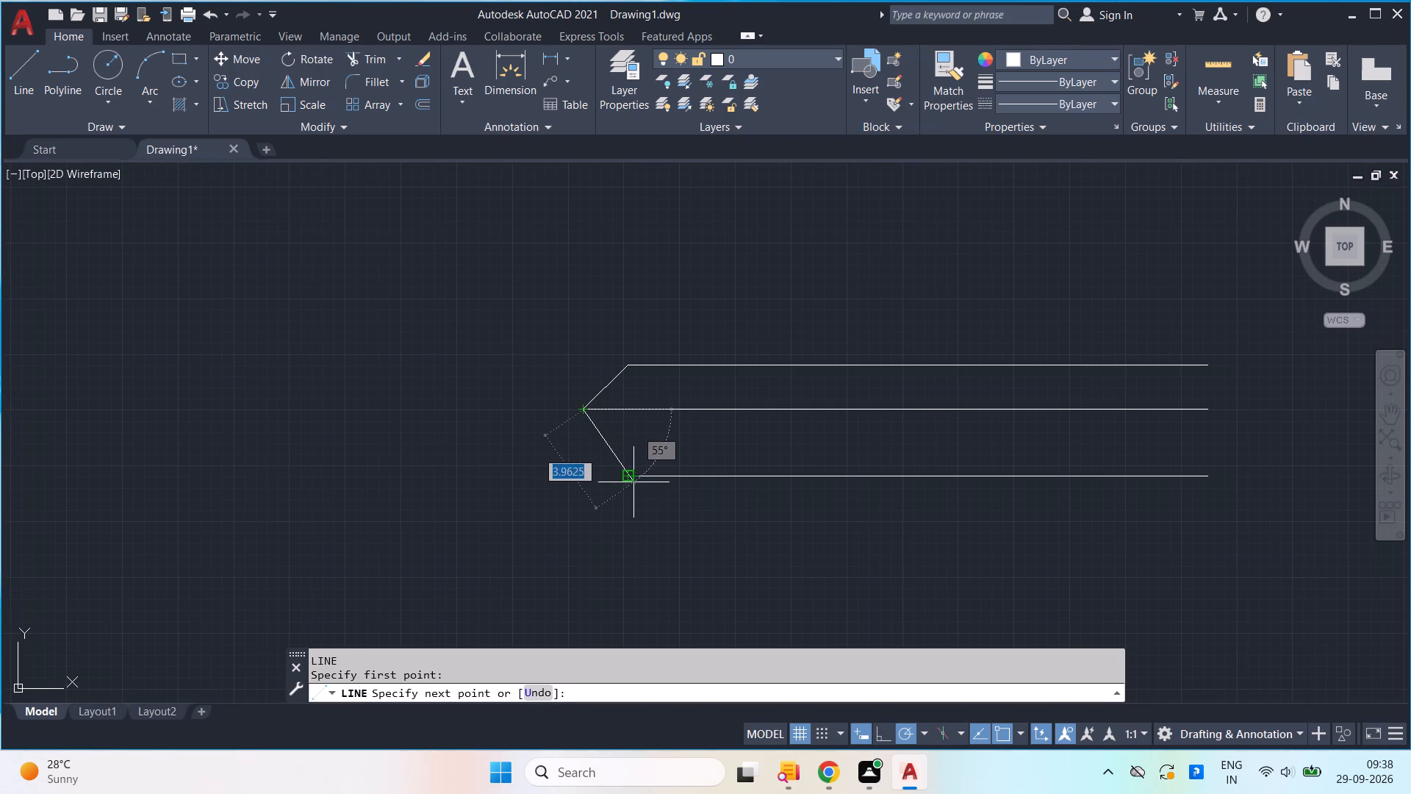
click(584, 480)
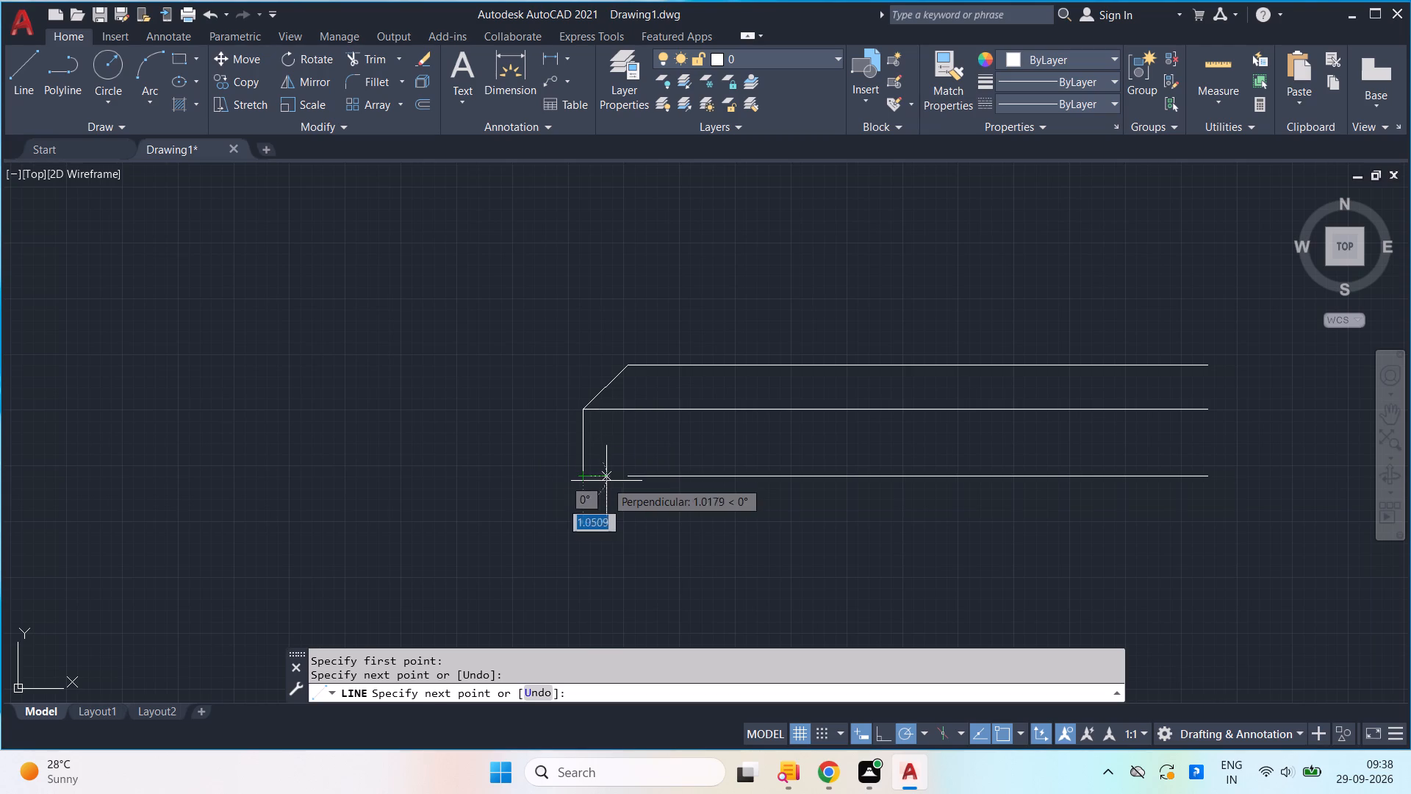
click(627, 478)
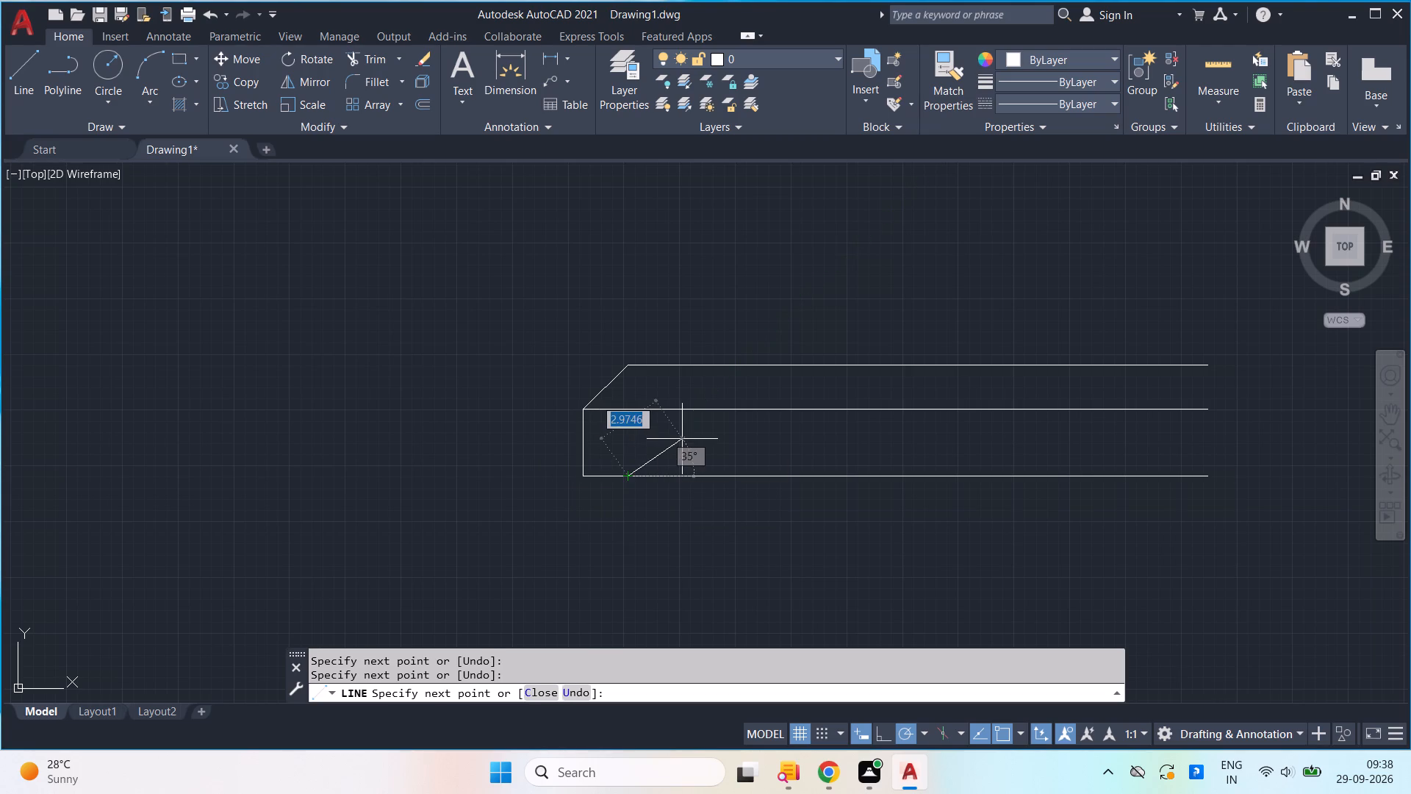
key(space)
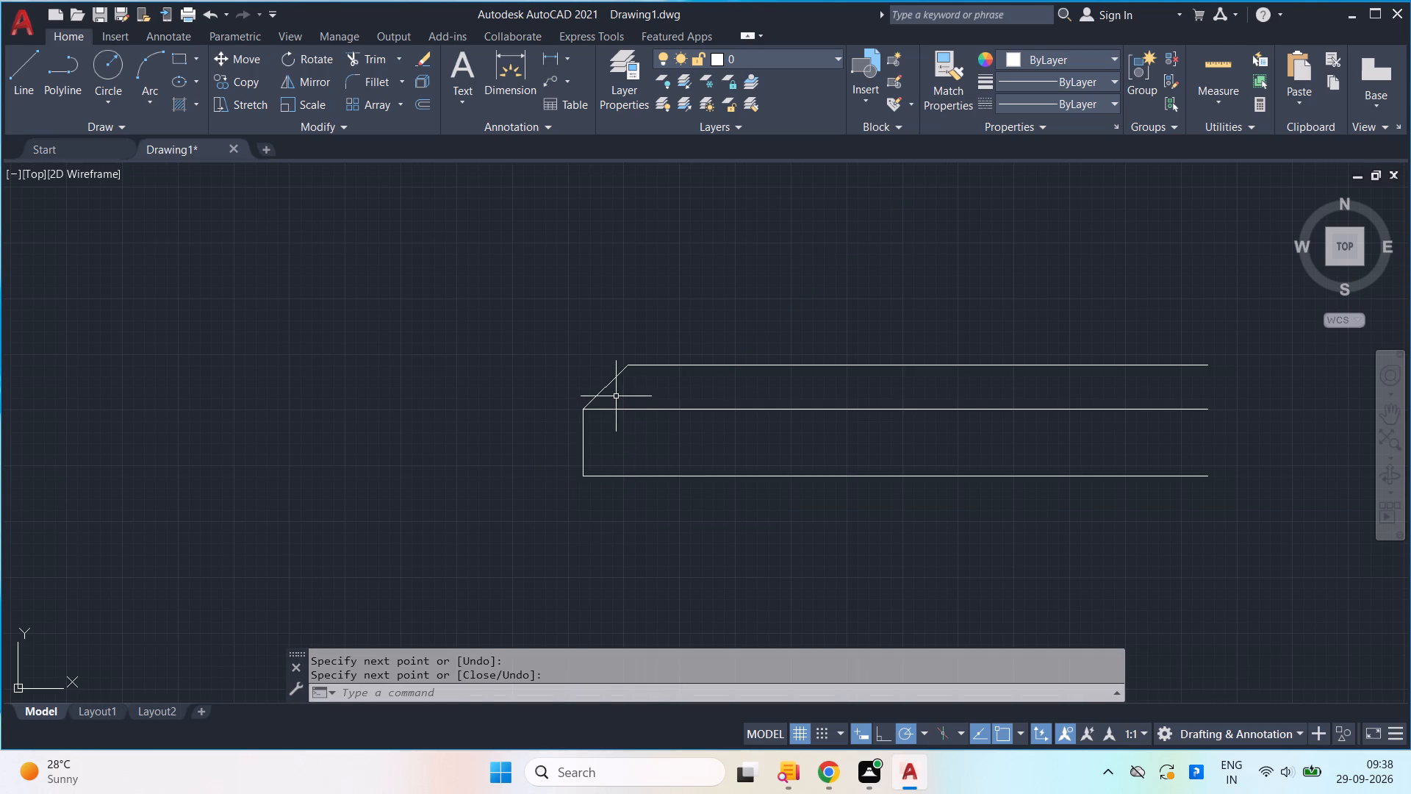
Mirror the left sloping and vertical lines about a vertical axis through the bottom line's midpoint, keeping the originals.
click(615, 395)
click(587, 365)
click(611, 442)
click(547, 437)
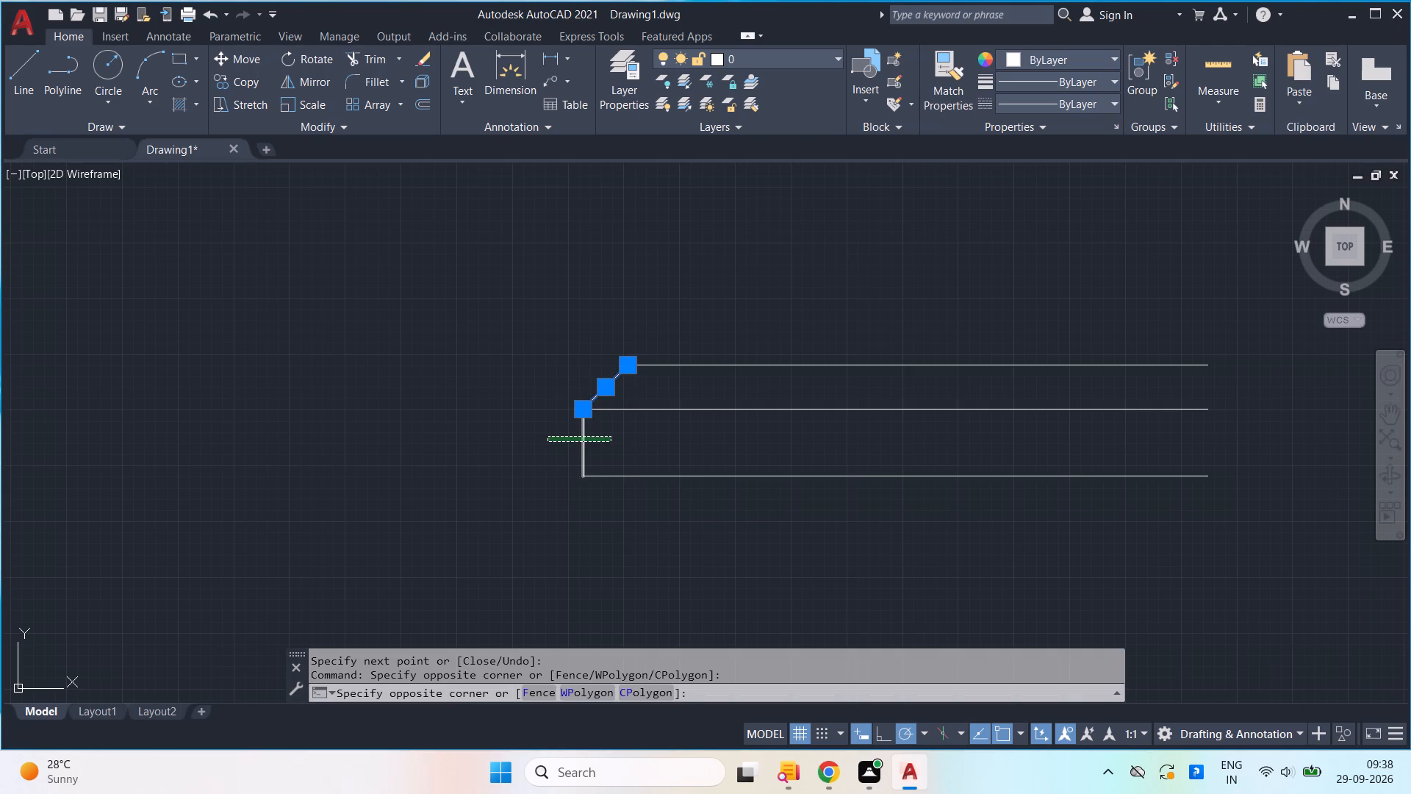
text(mi)
key(Return)
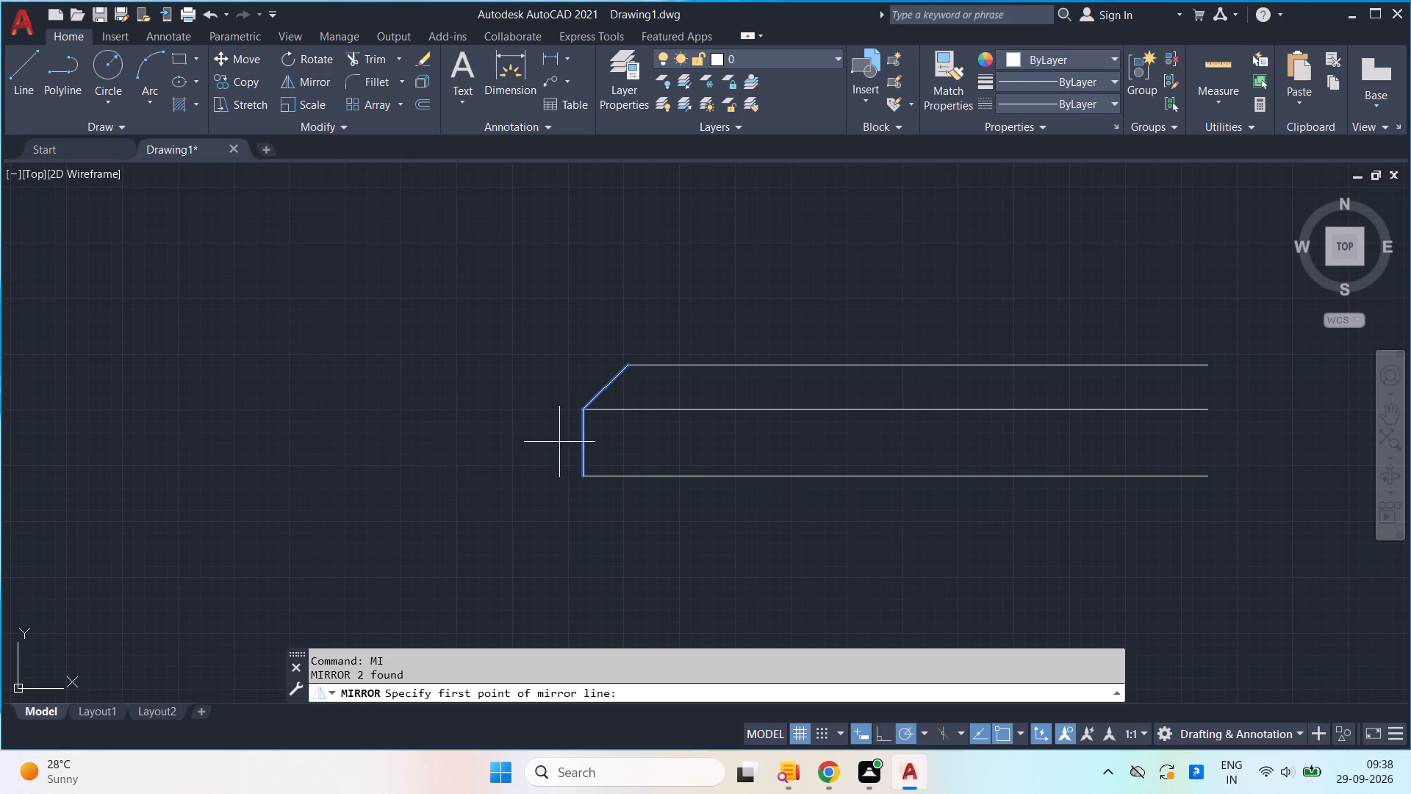
click(916, 476)
click(916, 549)
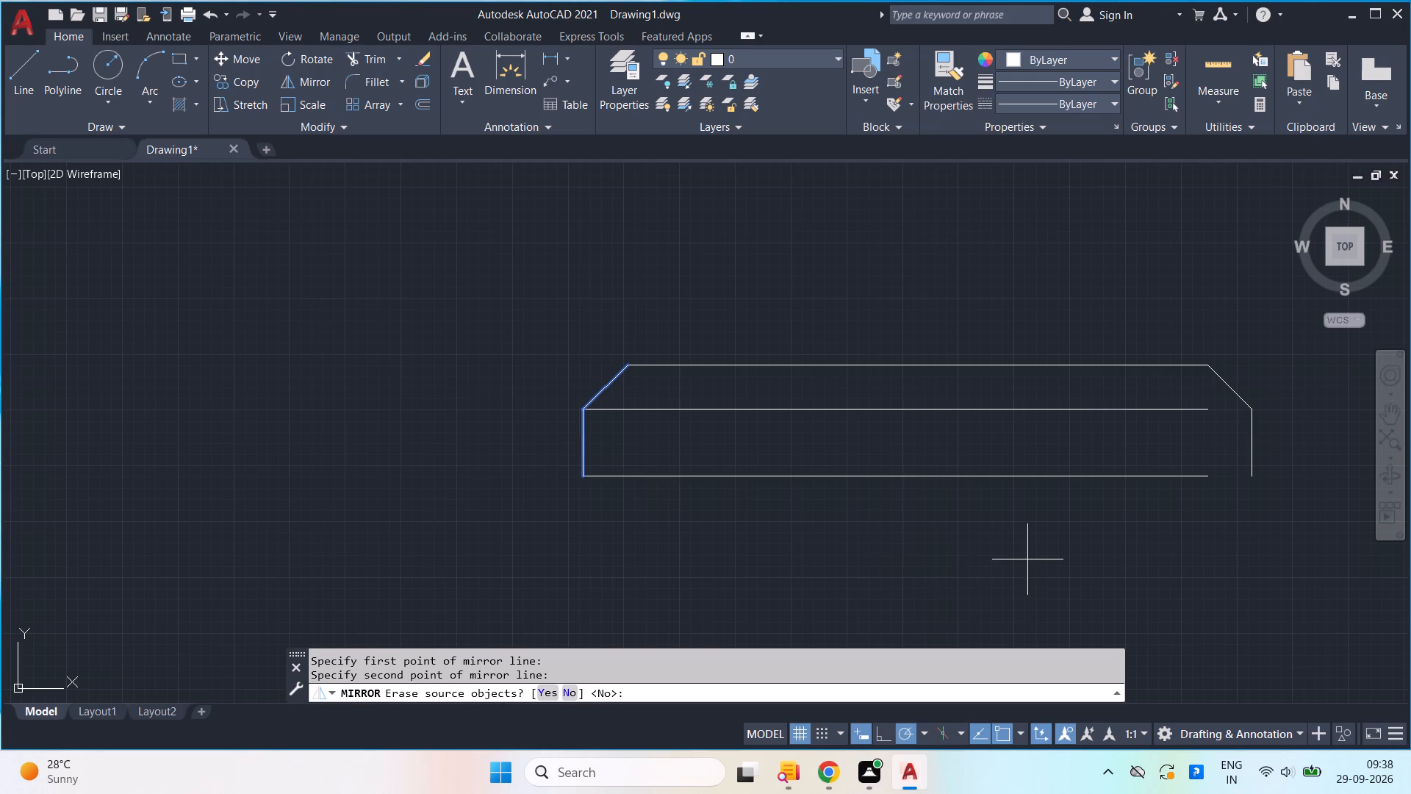
key(Return)
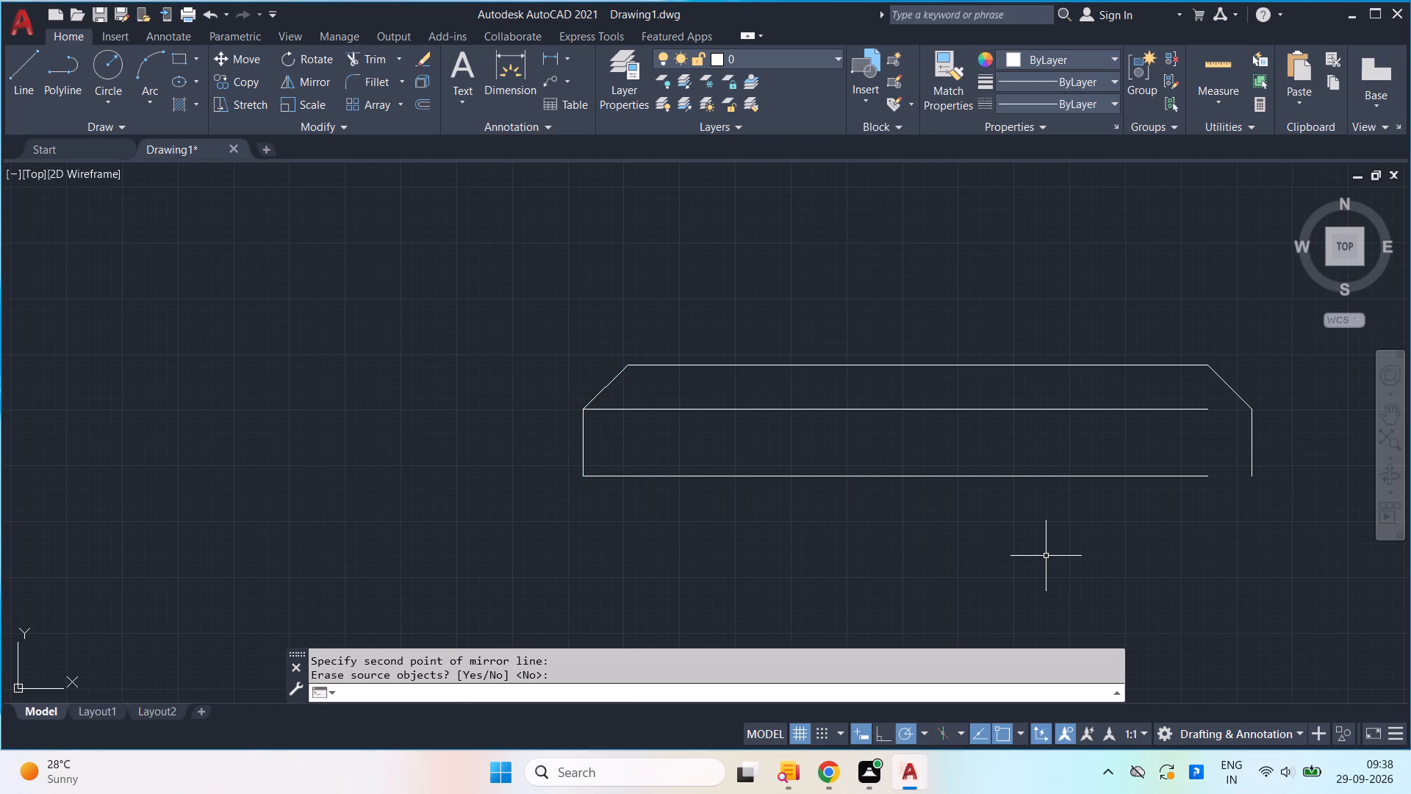
Extend the right ends of the middle and bottom horizontal lines to the mirrored right side.
text(ex)
key(Return)
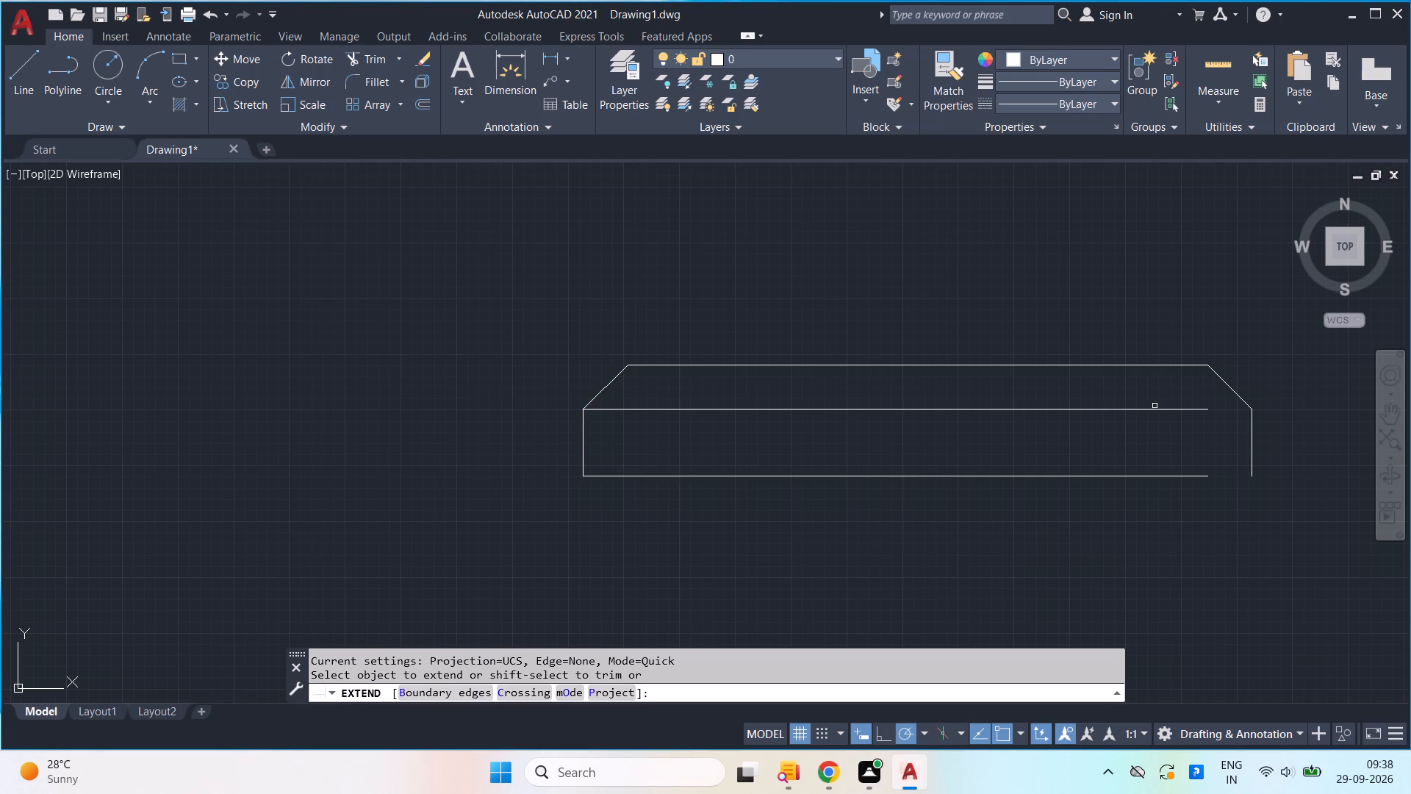
click(1166, 412)
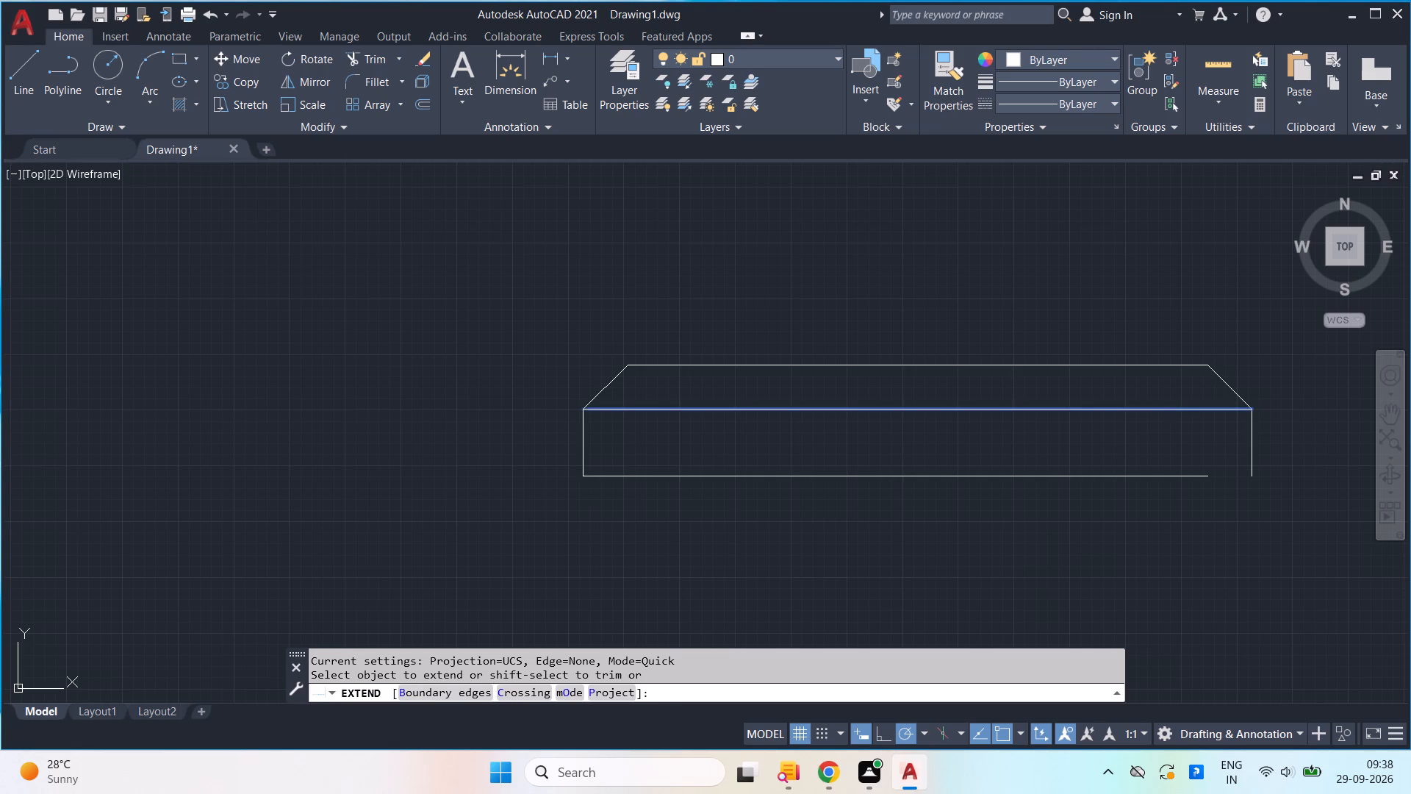
click(1150, 477)
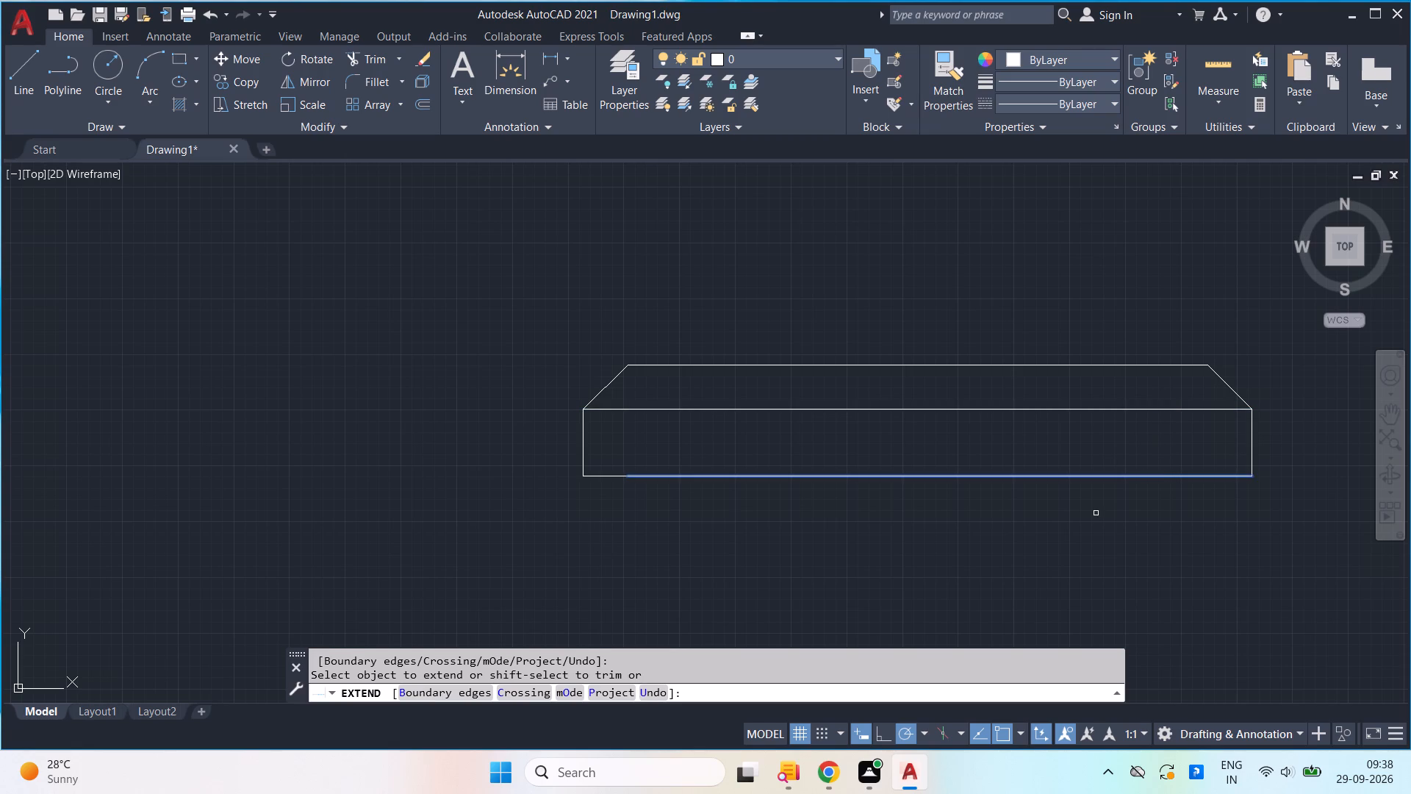
key(Return)
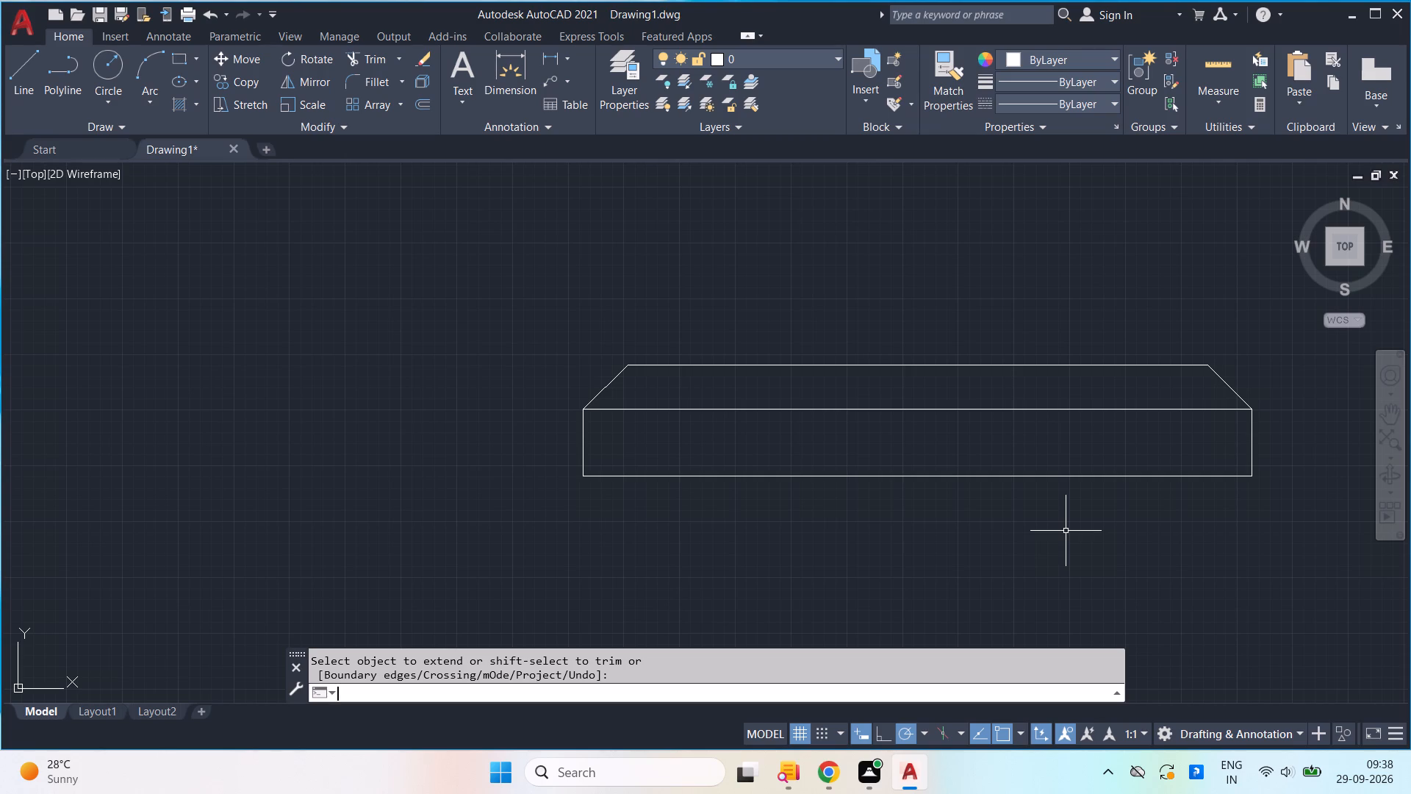
Copy the top horizontal line 8.97 units straight up from its midpoint.
middle_drag(1109, 404, 959, 475)
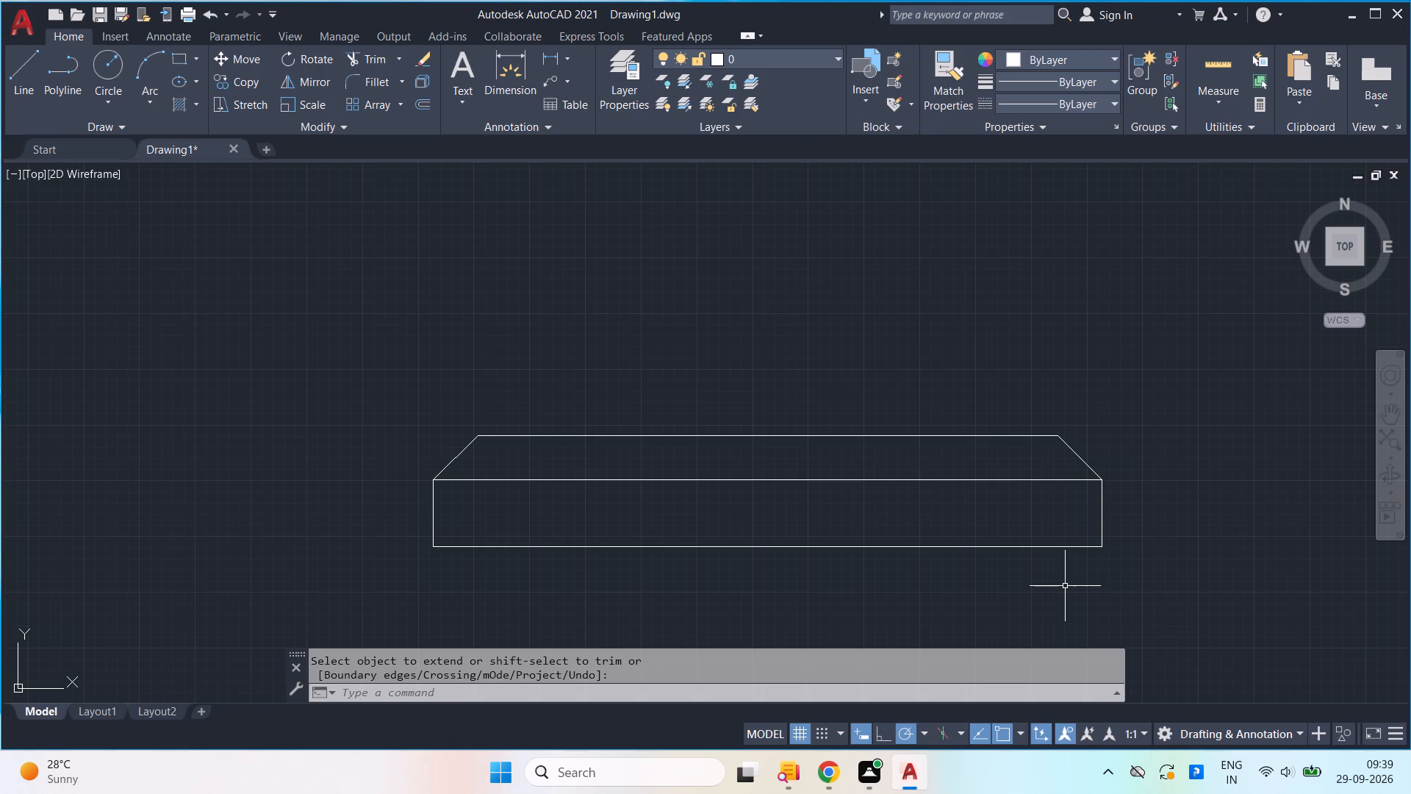
click(947, 449)
click(737, 347)
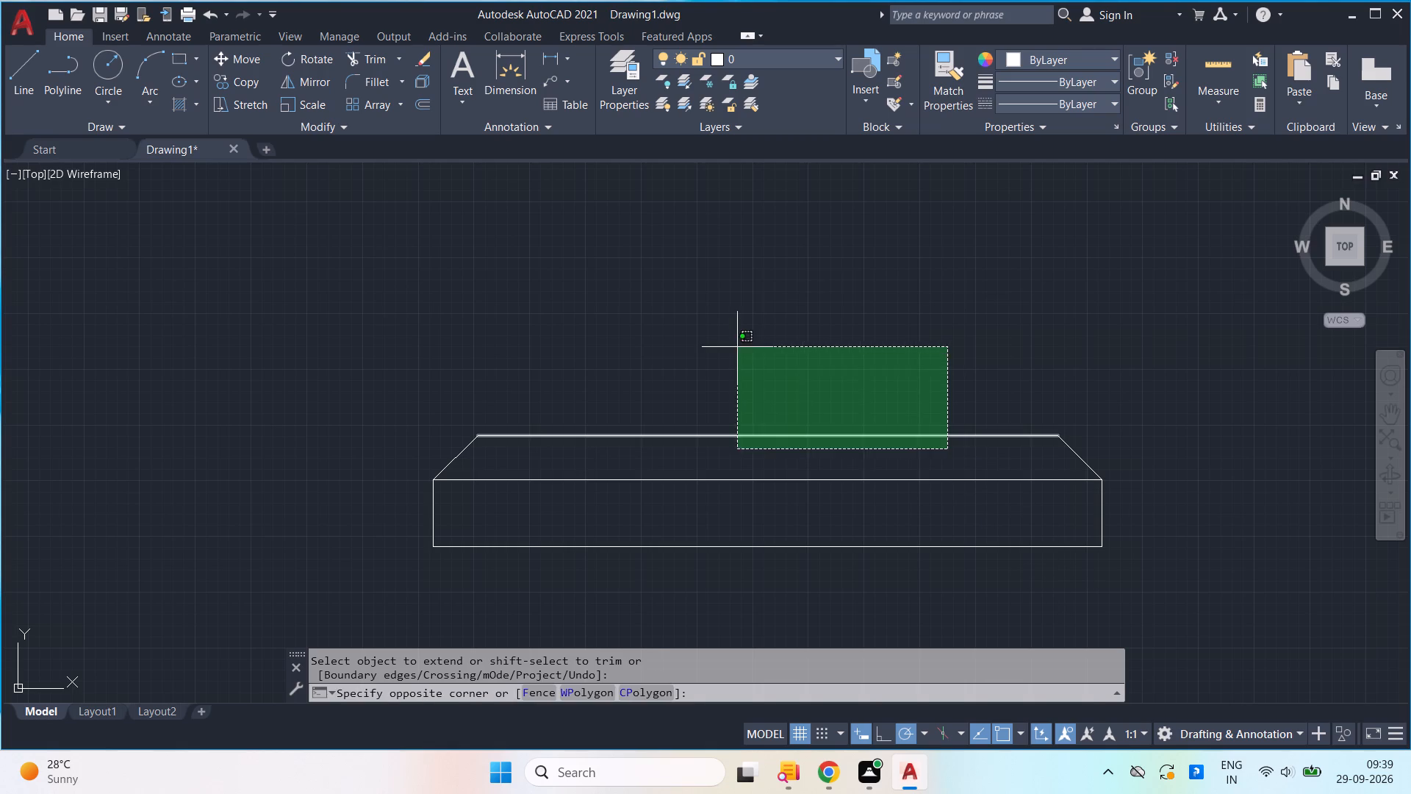
text(co)
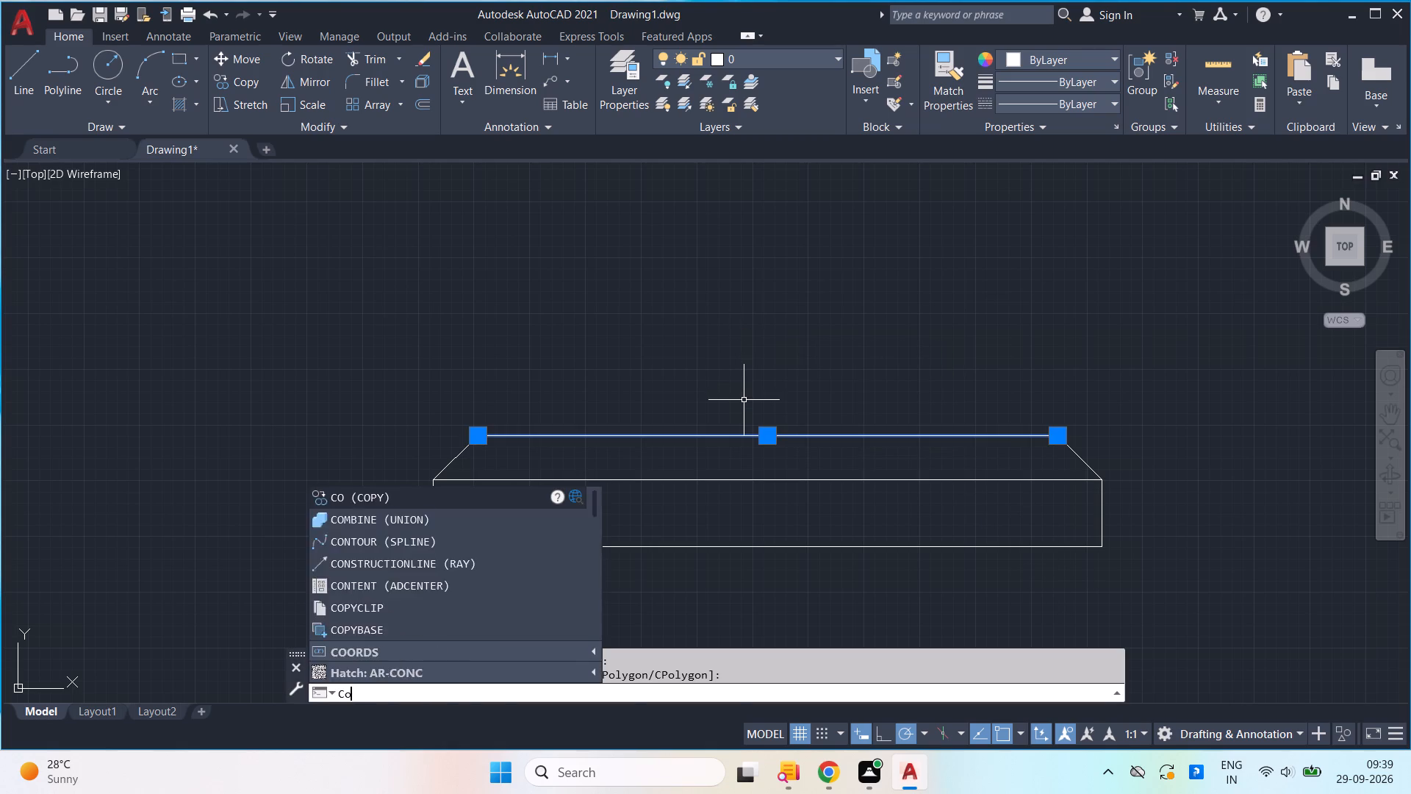
key(Return)
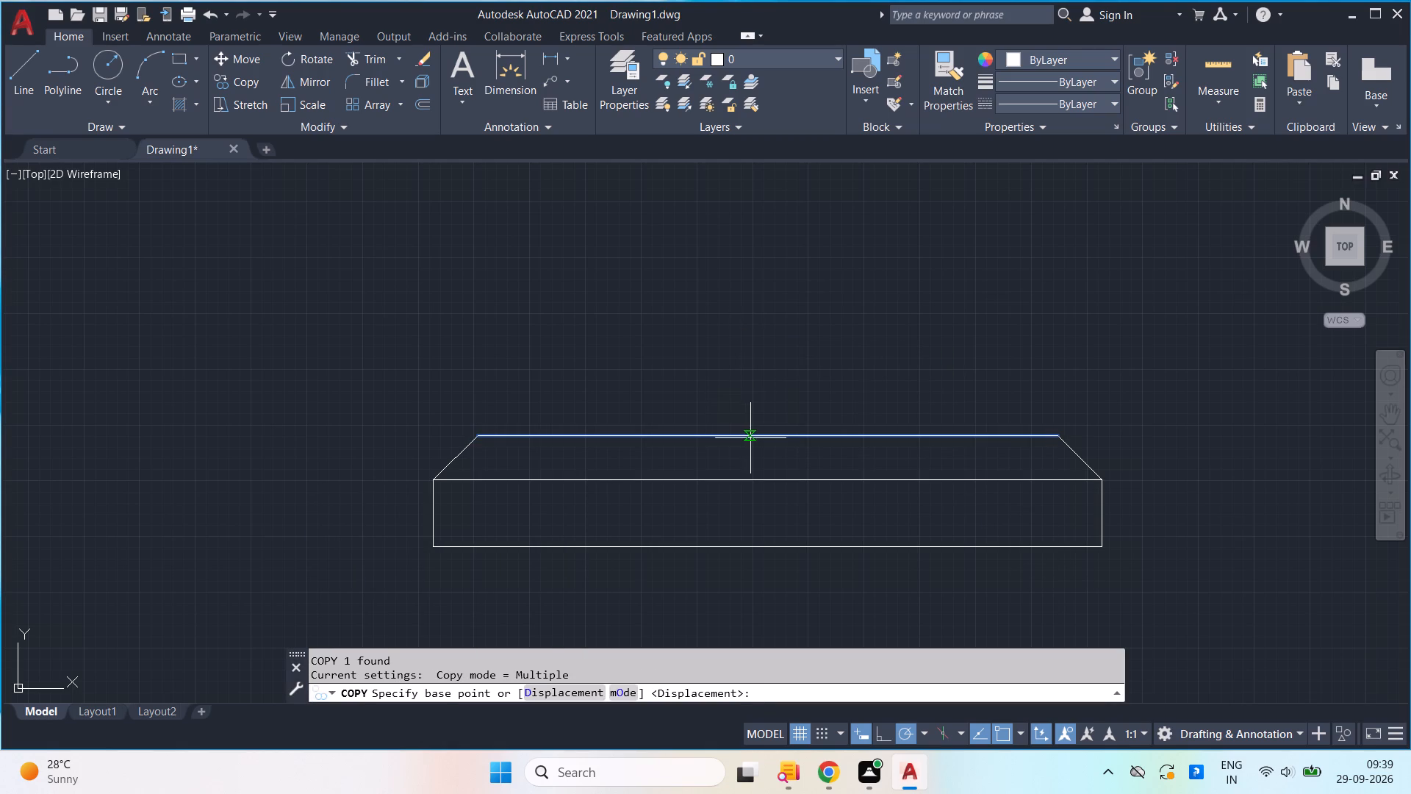
drag(767, 439, 769, 429)
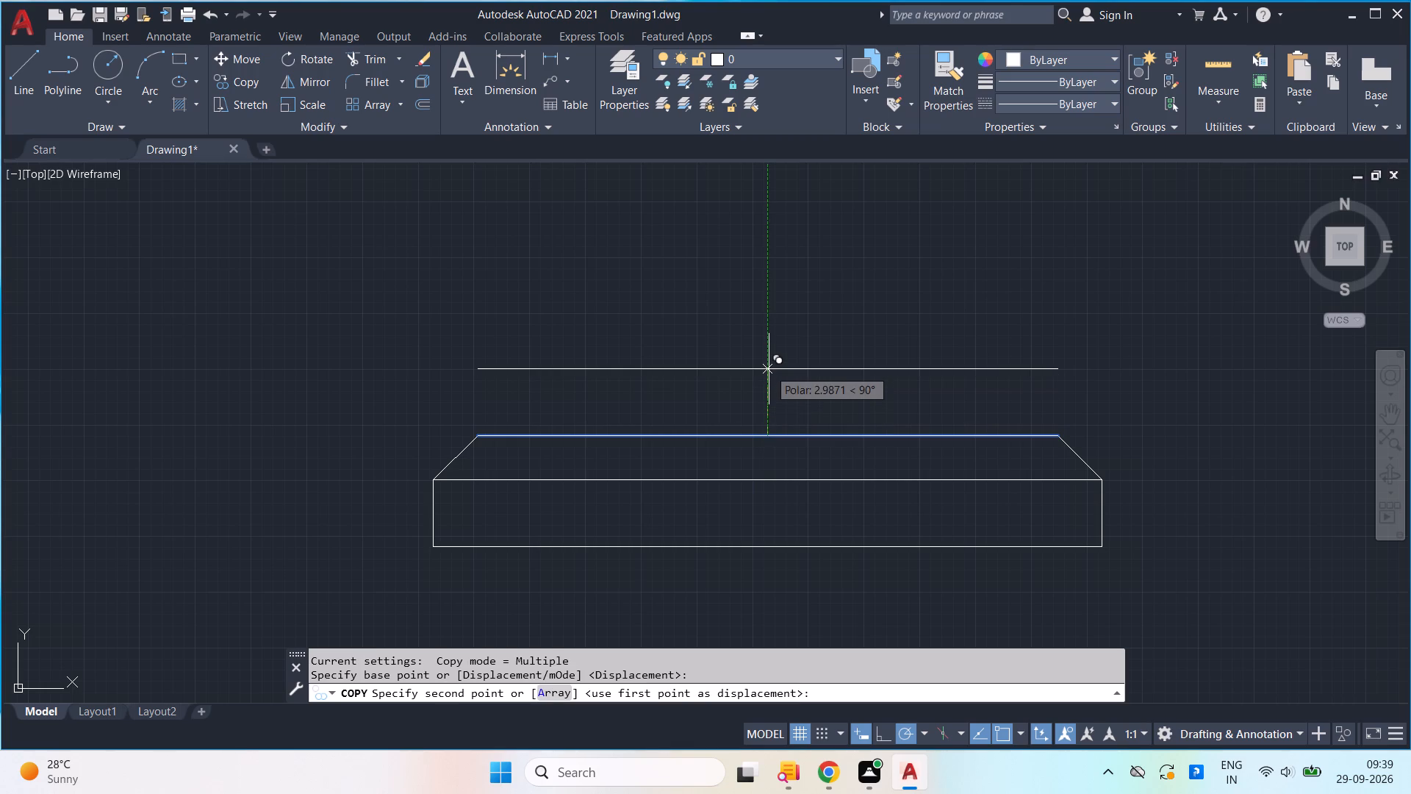
key(8)
text(.97)
key(Return)
key(Return)
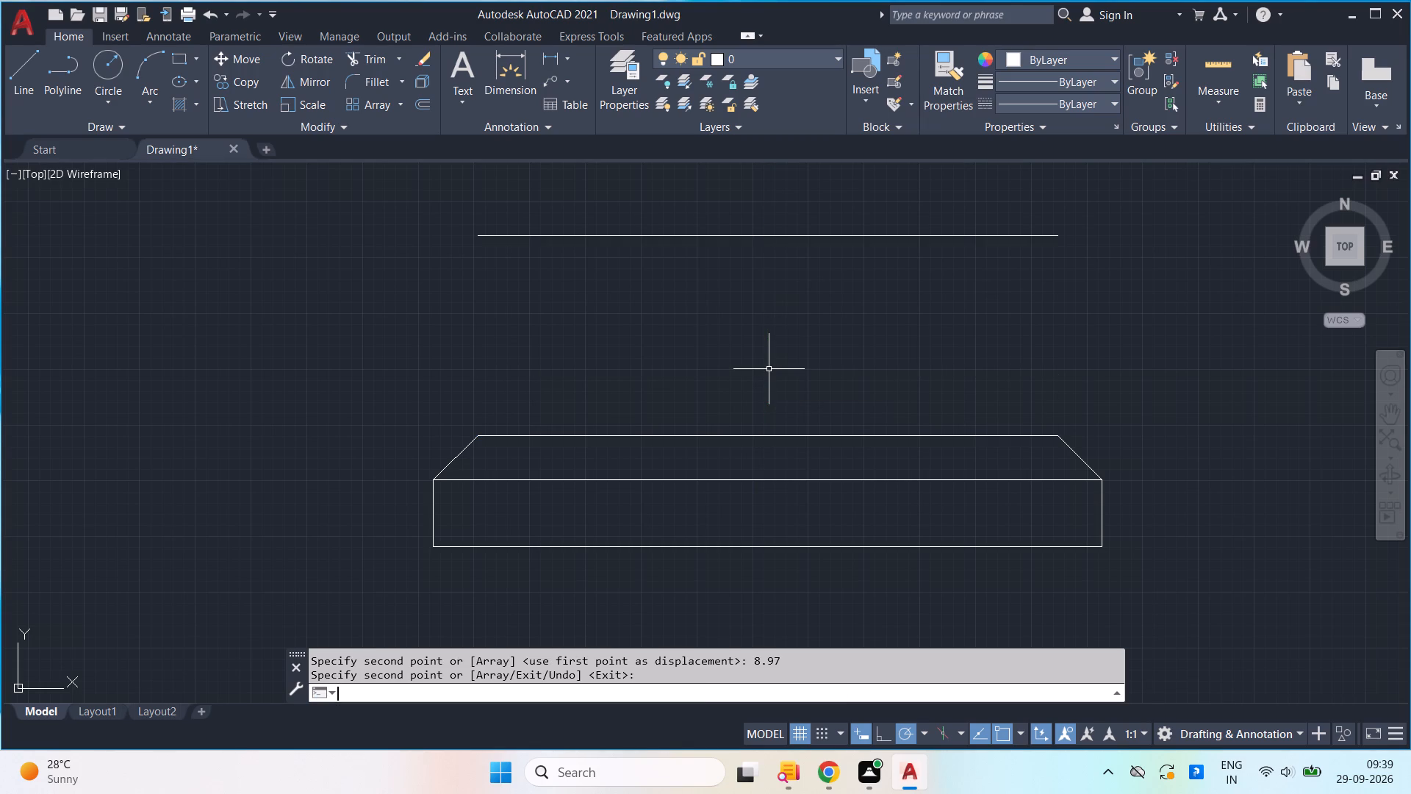
With ortho on, draw a short vertical line upward from a point 4 units left of the copied line's right endpoint.
scroll(769, 368, down, 1)
middle_drag(769, 368, 726, 440)
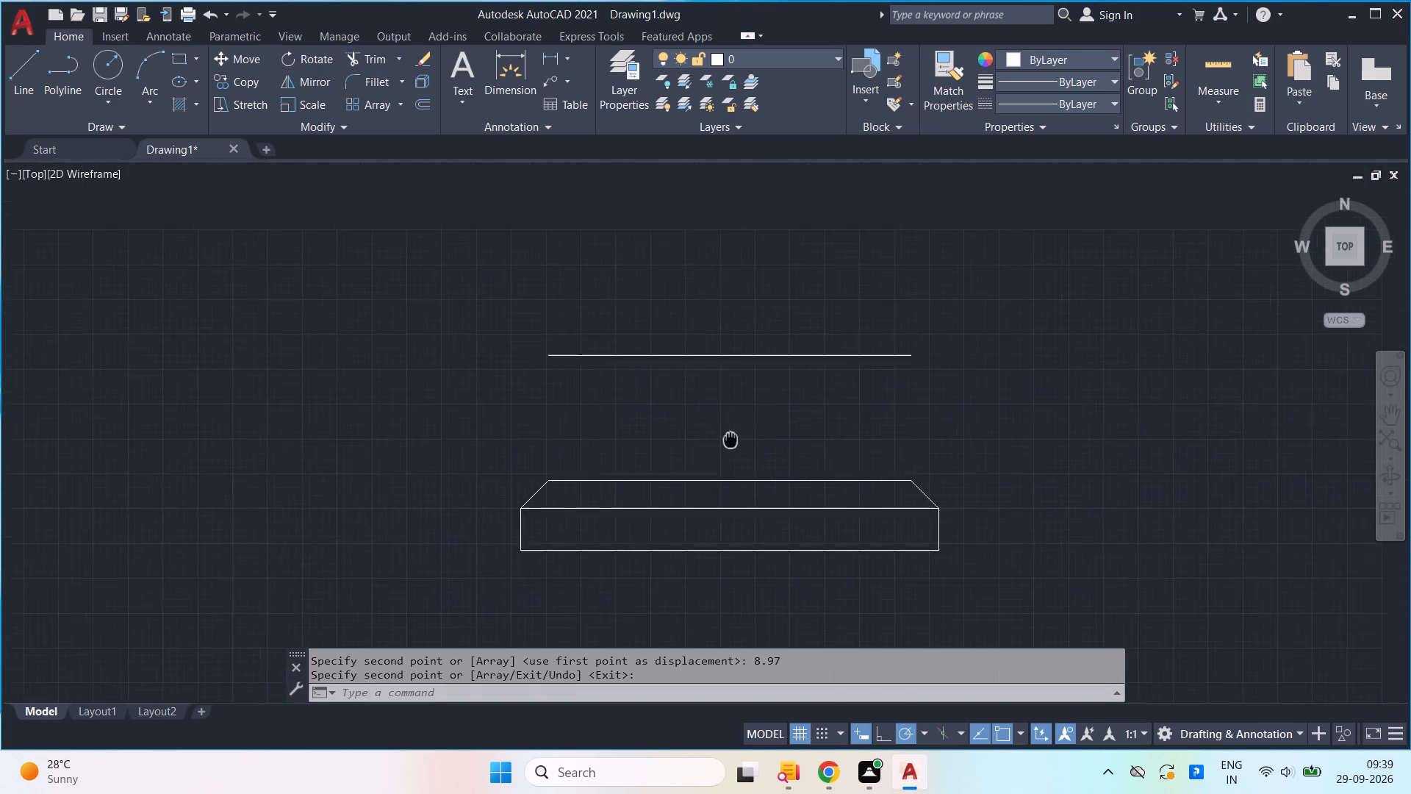
middle_drag(726, 440, 705, 452)
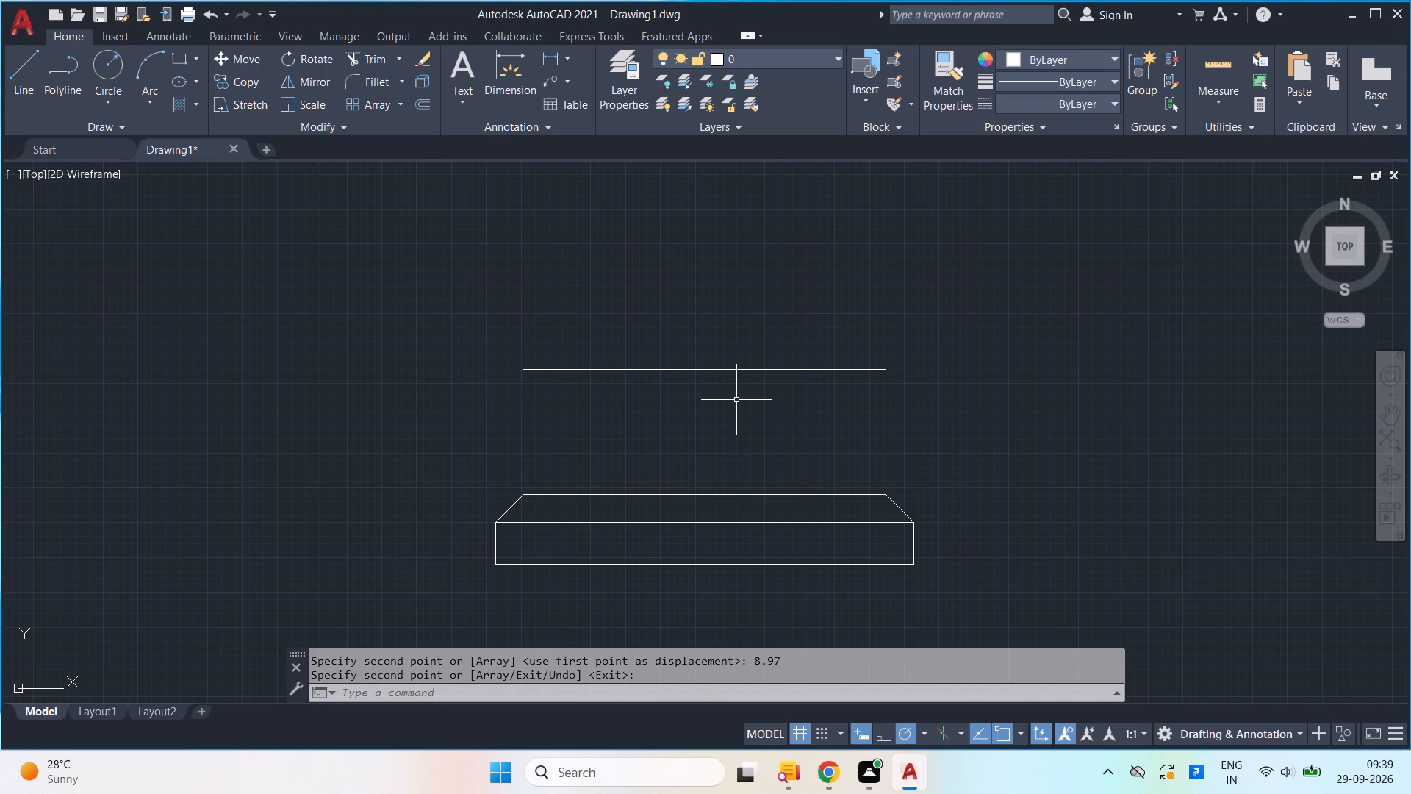
key(l)
key(Return)
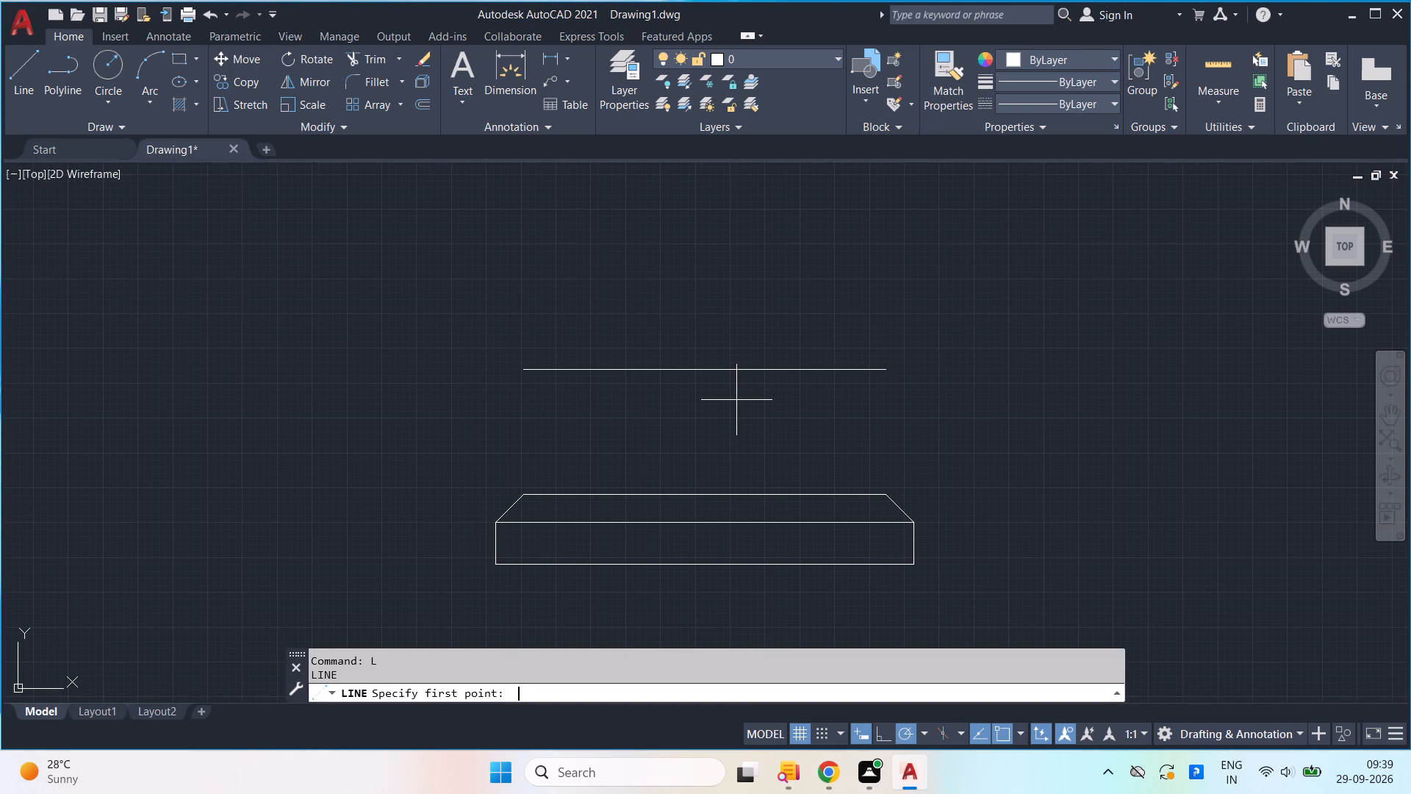
click(889, 731)
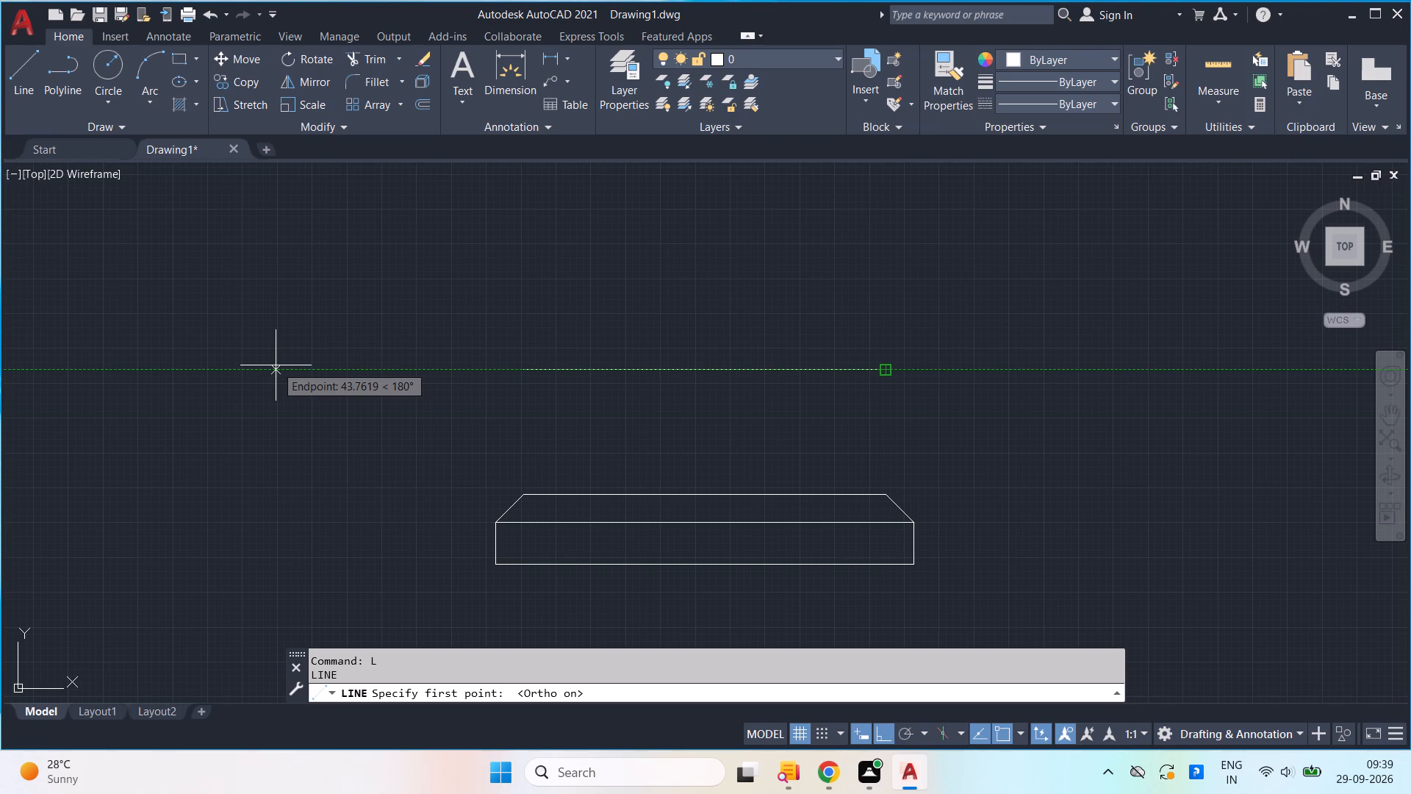
key(4)
key(Return)
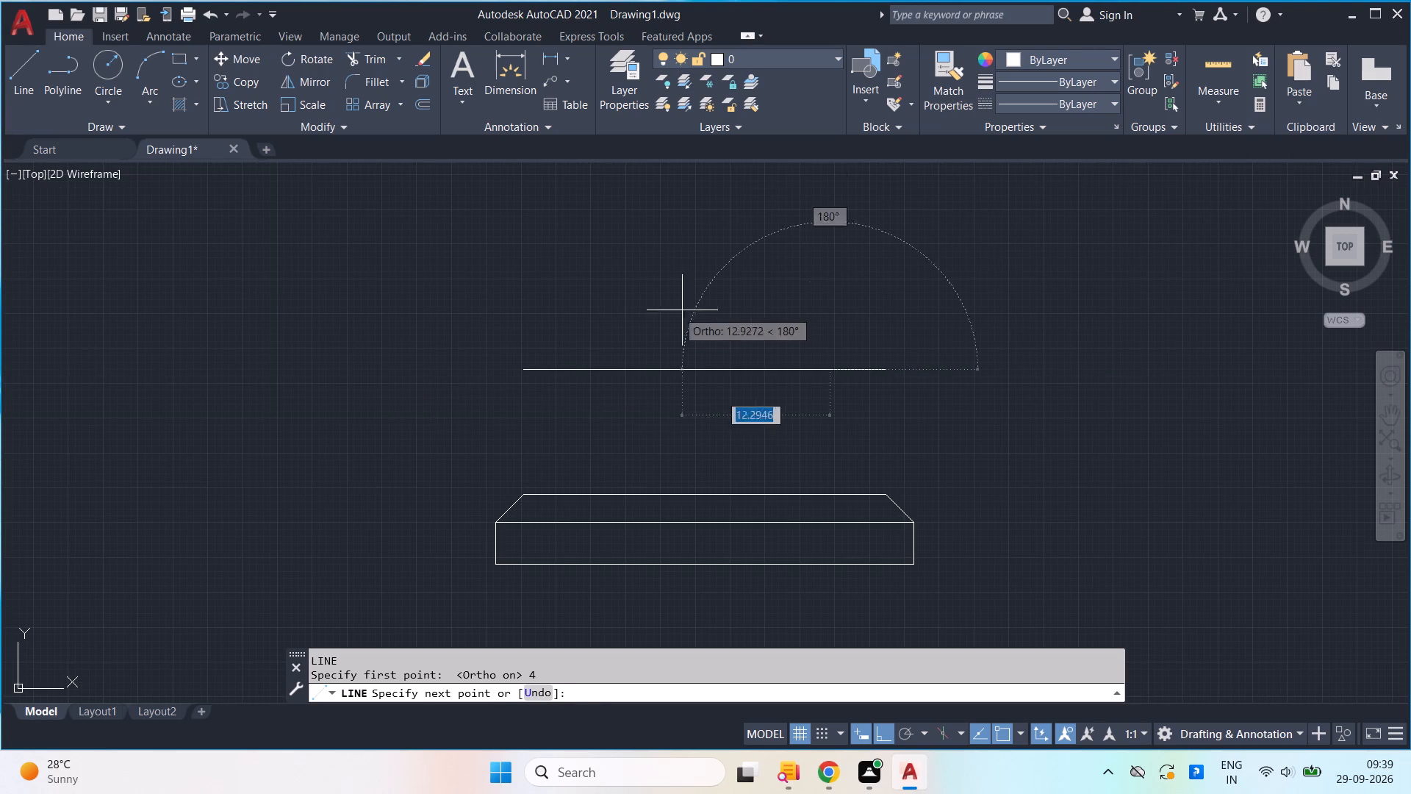
click(831, 314)
key(space)
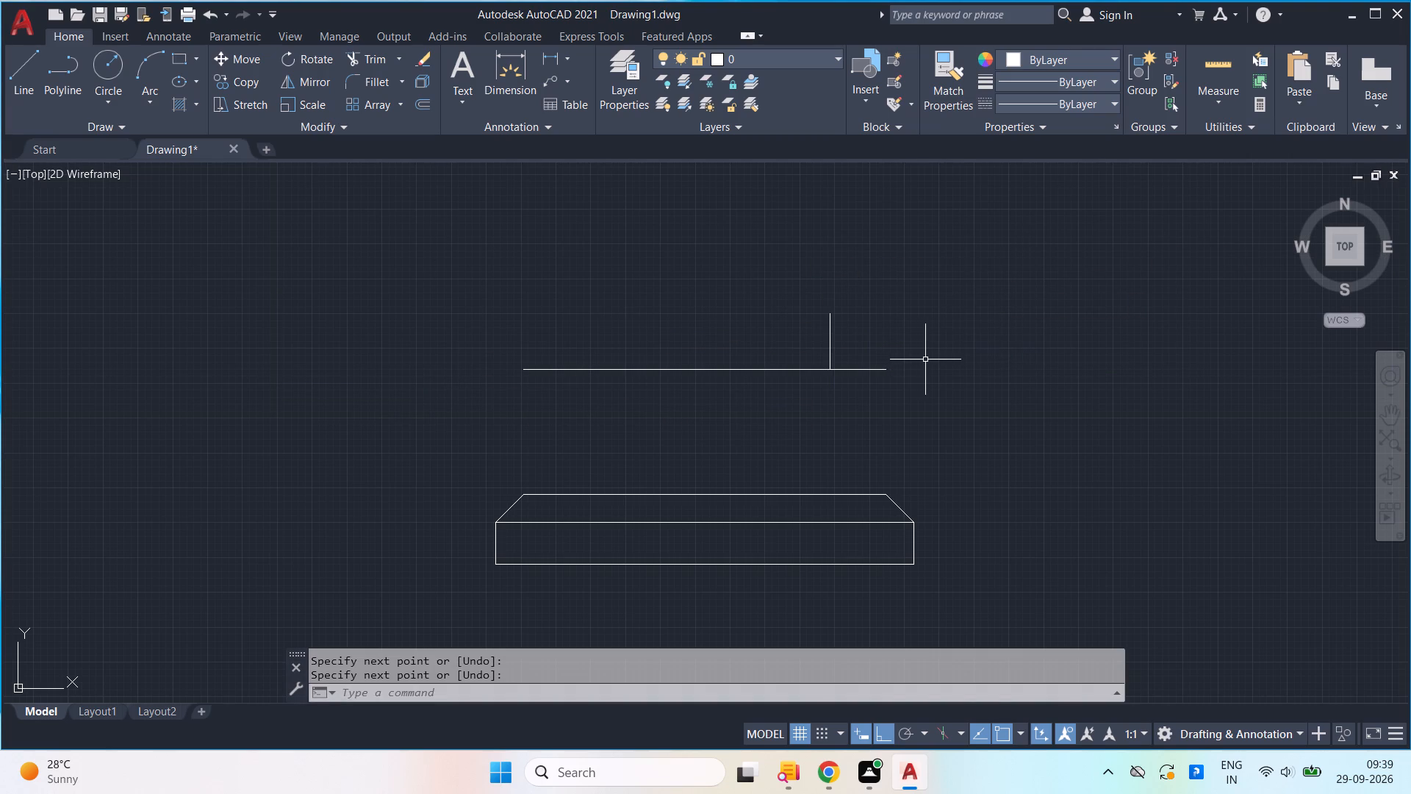
Mirror the short vertical line about a vertical axis through the midpoint of the lower shape's top edge, keeping the original.
drag(877, 341, 864, 341)
click(750, 325)
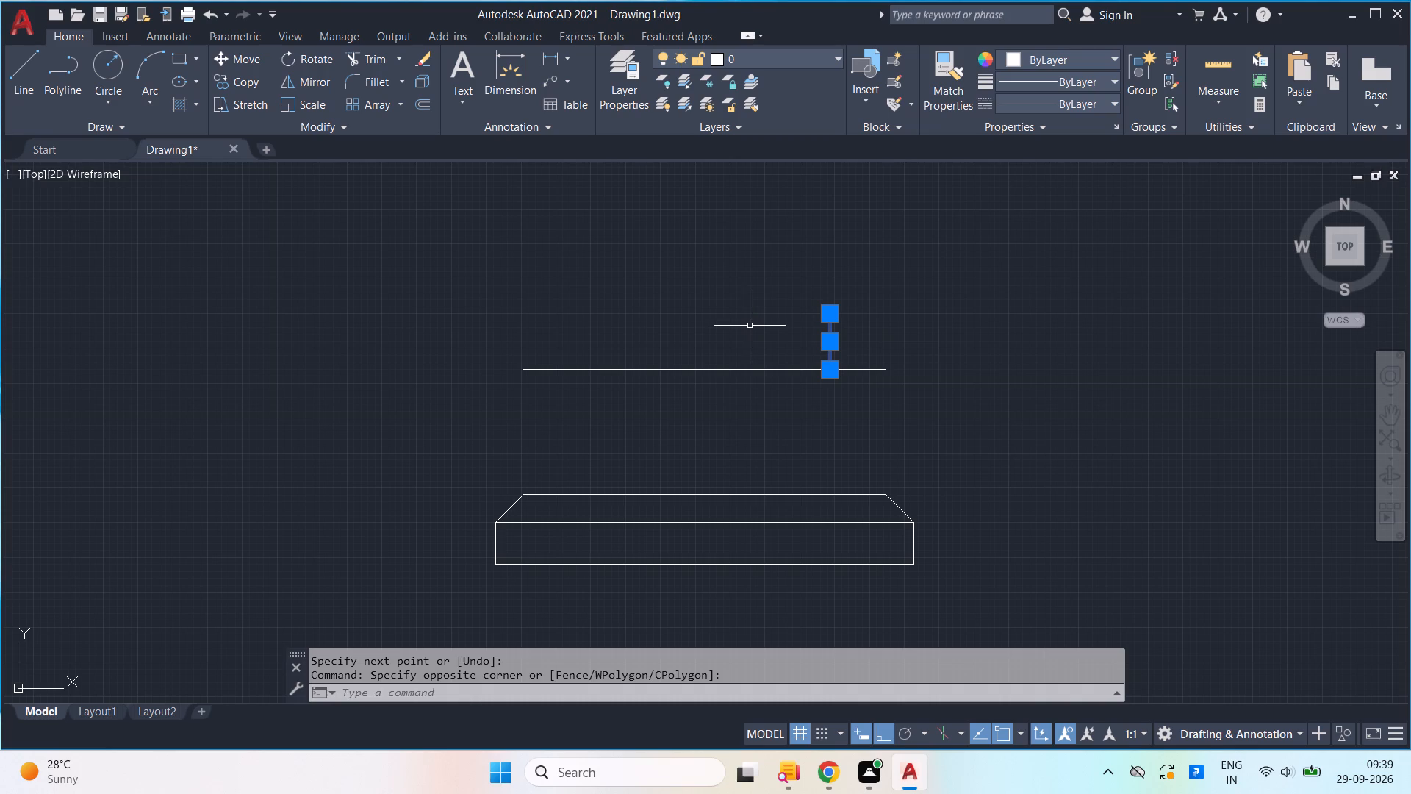
text(mi)
key(Return)
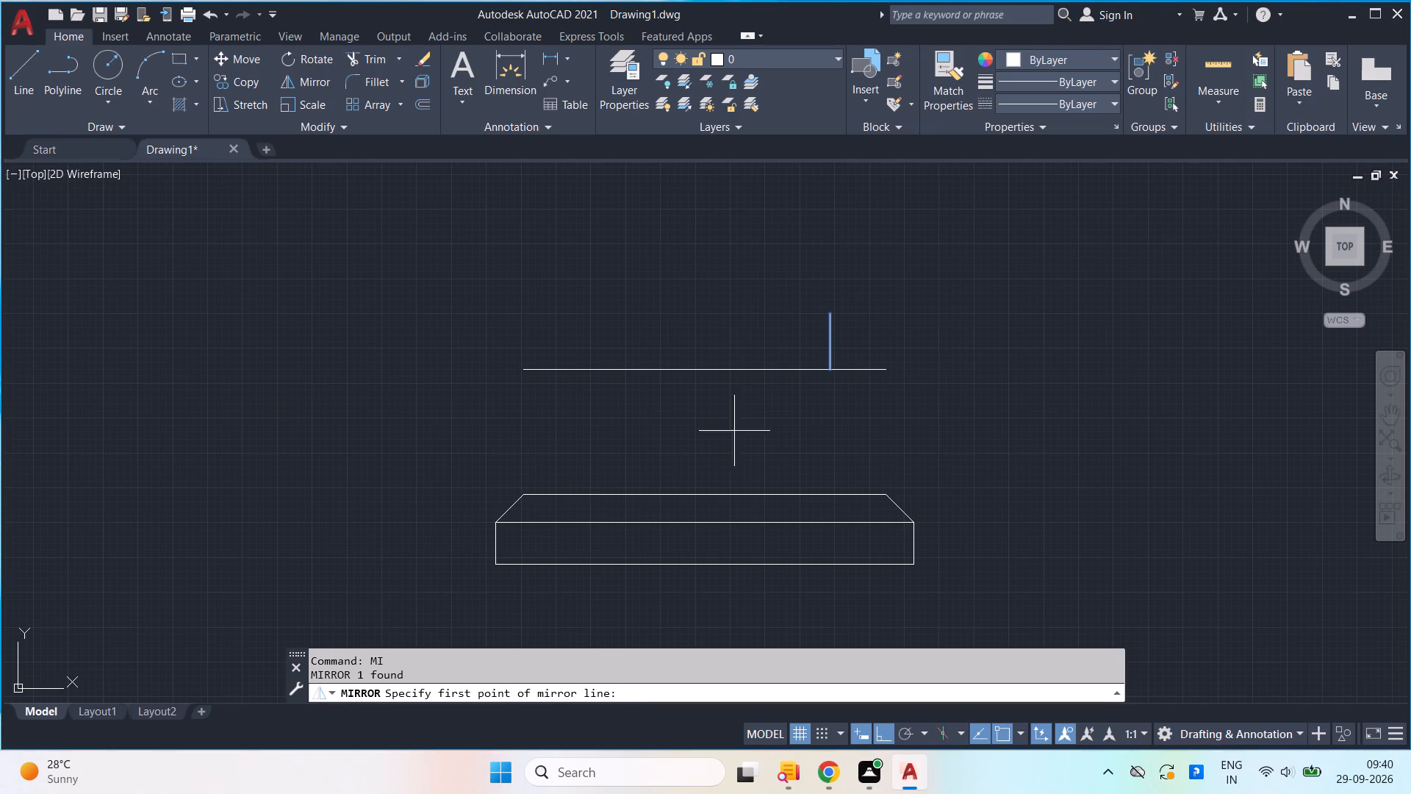
click(699, 495)
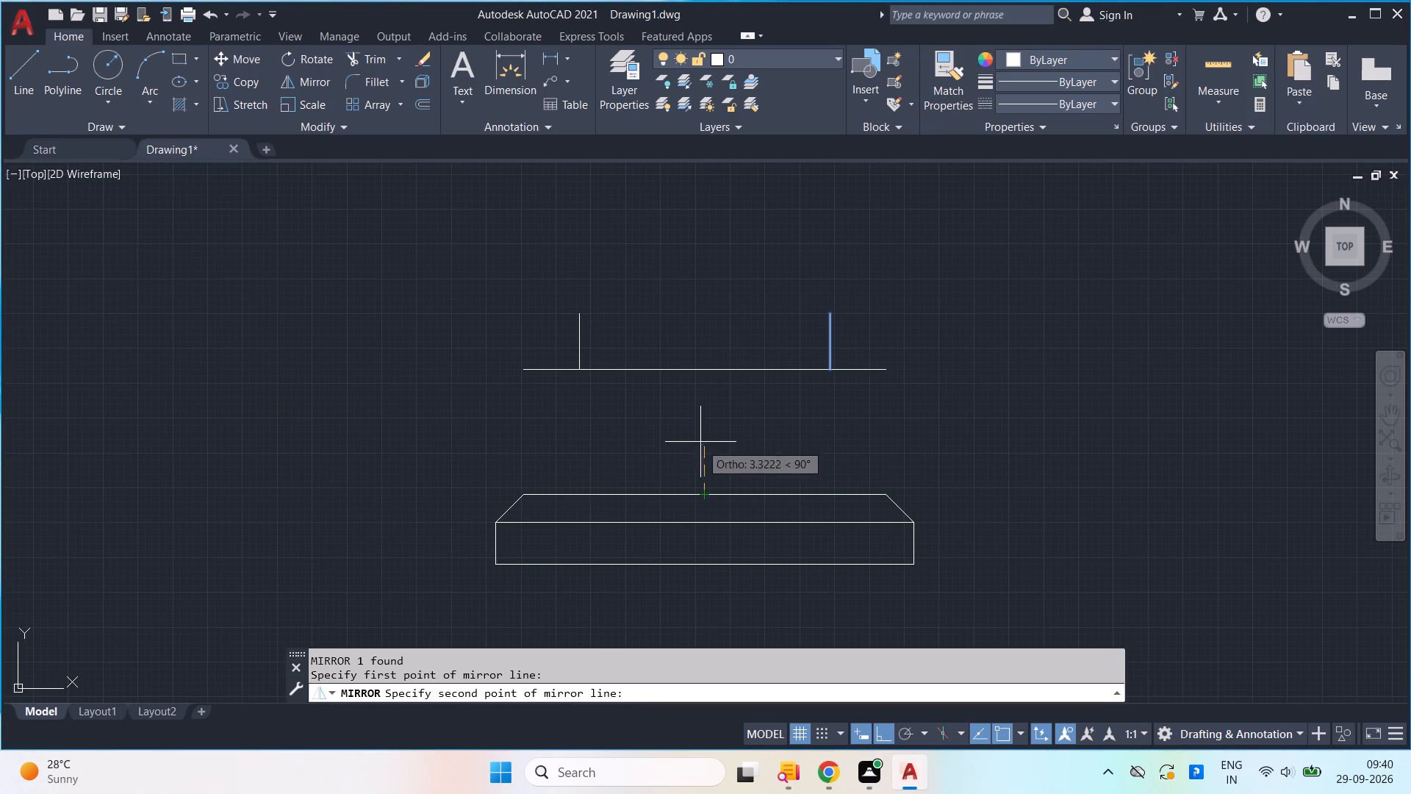
click(703, 435)
key(Return)
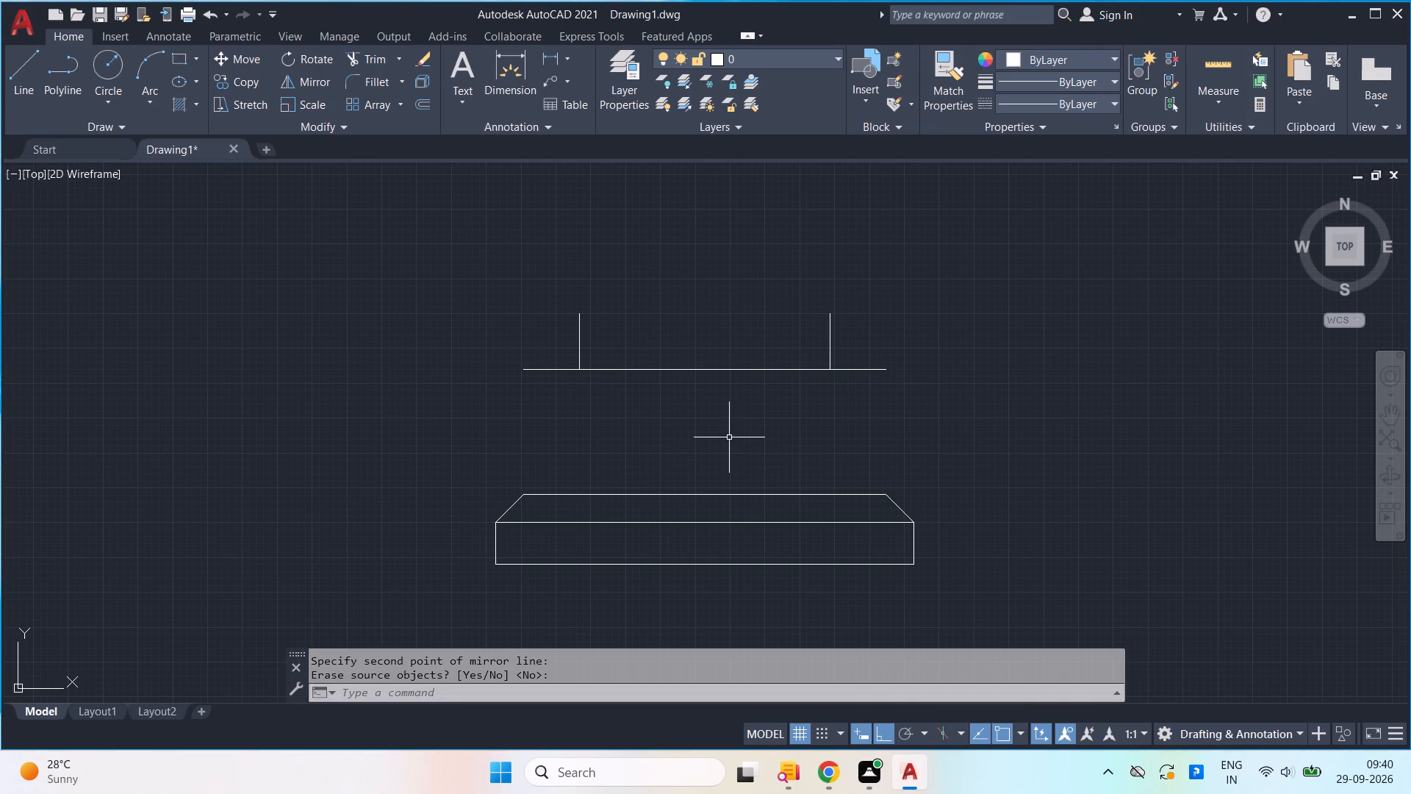
Trim off both ends of the copied line outside the two short vertical lines, and remove those vertical lines as well.
text(tr)
key(Return)
drag(883, 345, 860, 412)
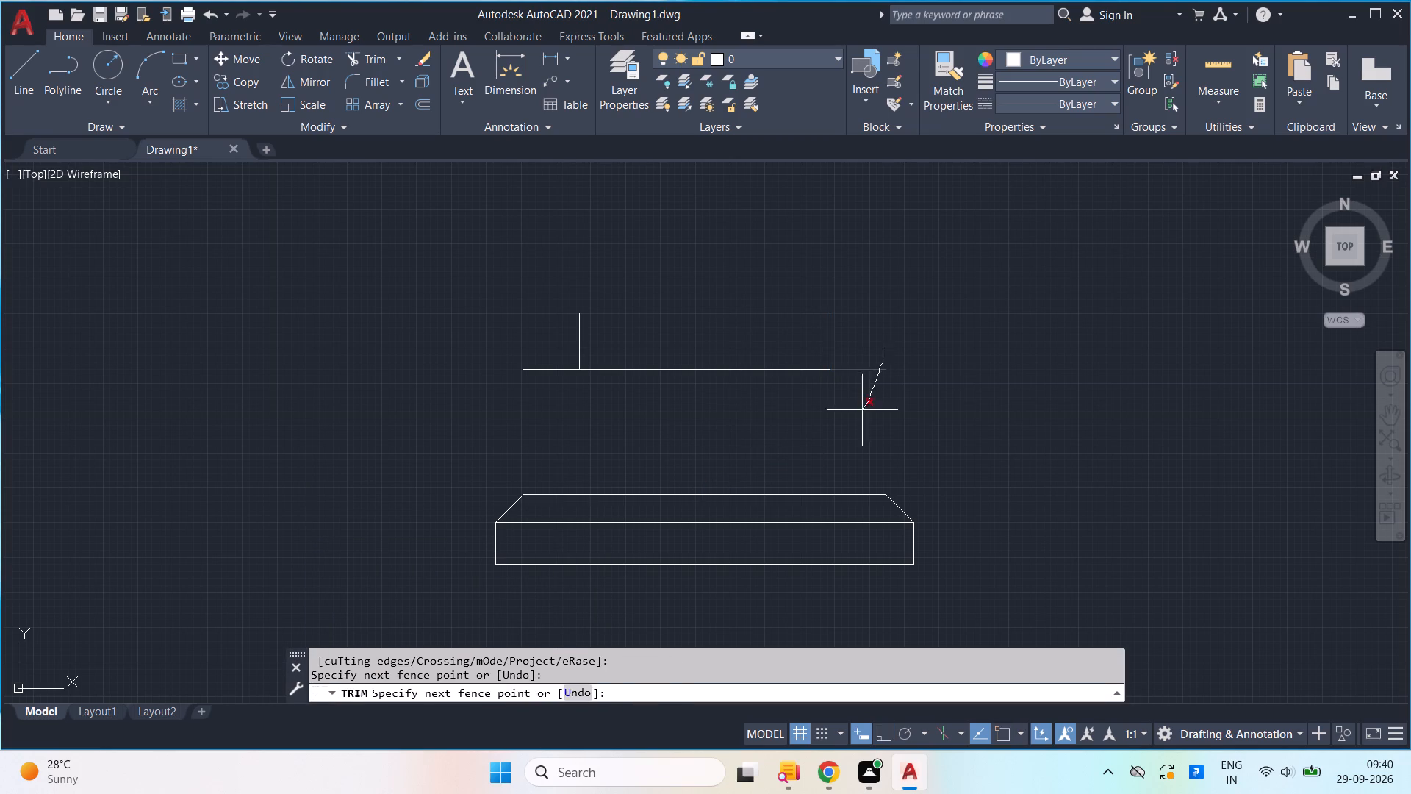
drag(860, 412, 850, 415)
drag(558, 360, 565, 398)
drag(562, 343, 649, 344)
drag(779, 340, 884, 352)
key(Escape)
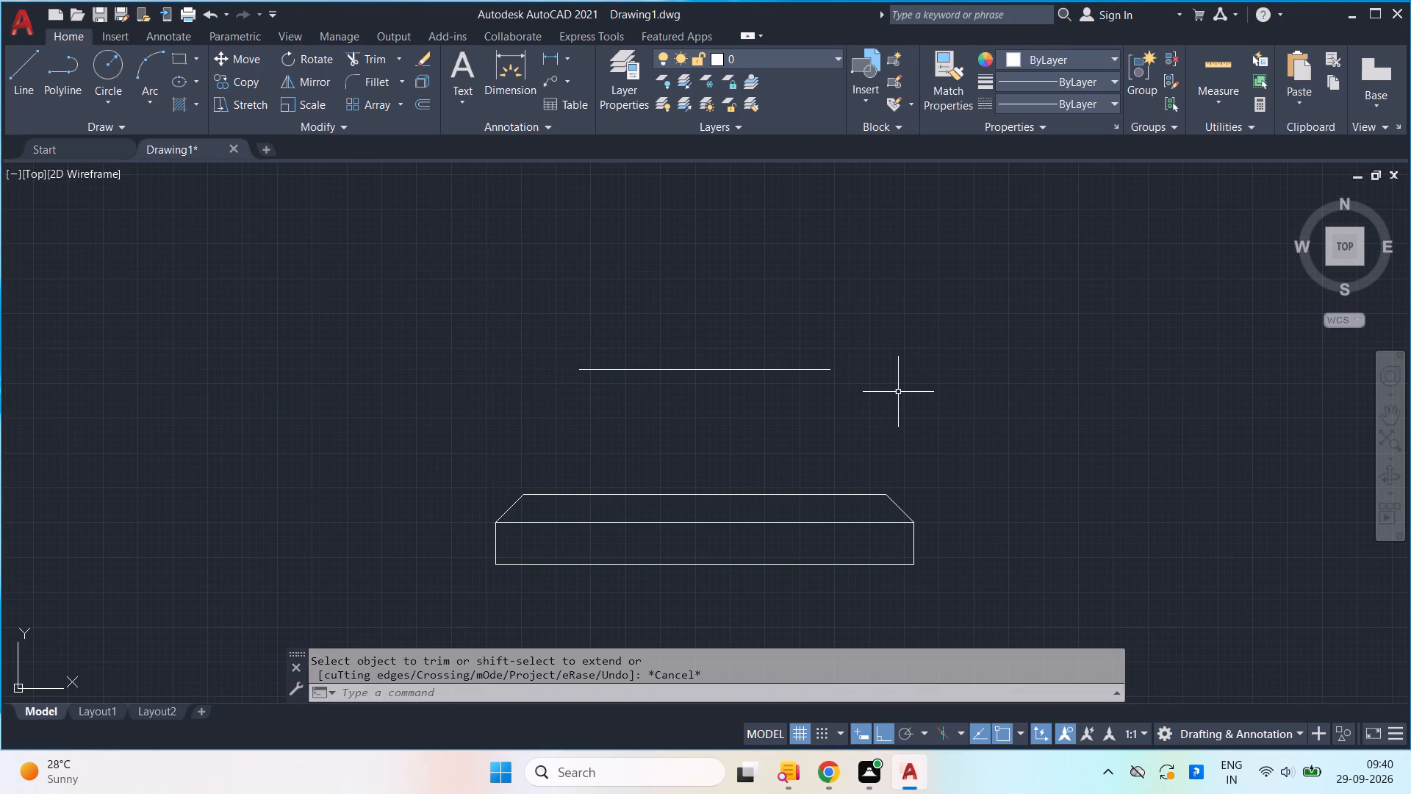
Copy the shortened horizontal line 1 unit straight up from its midpoint.
drag(832, 399, 820, 394)
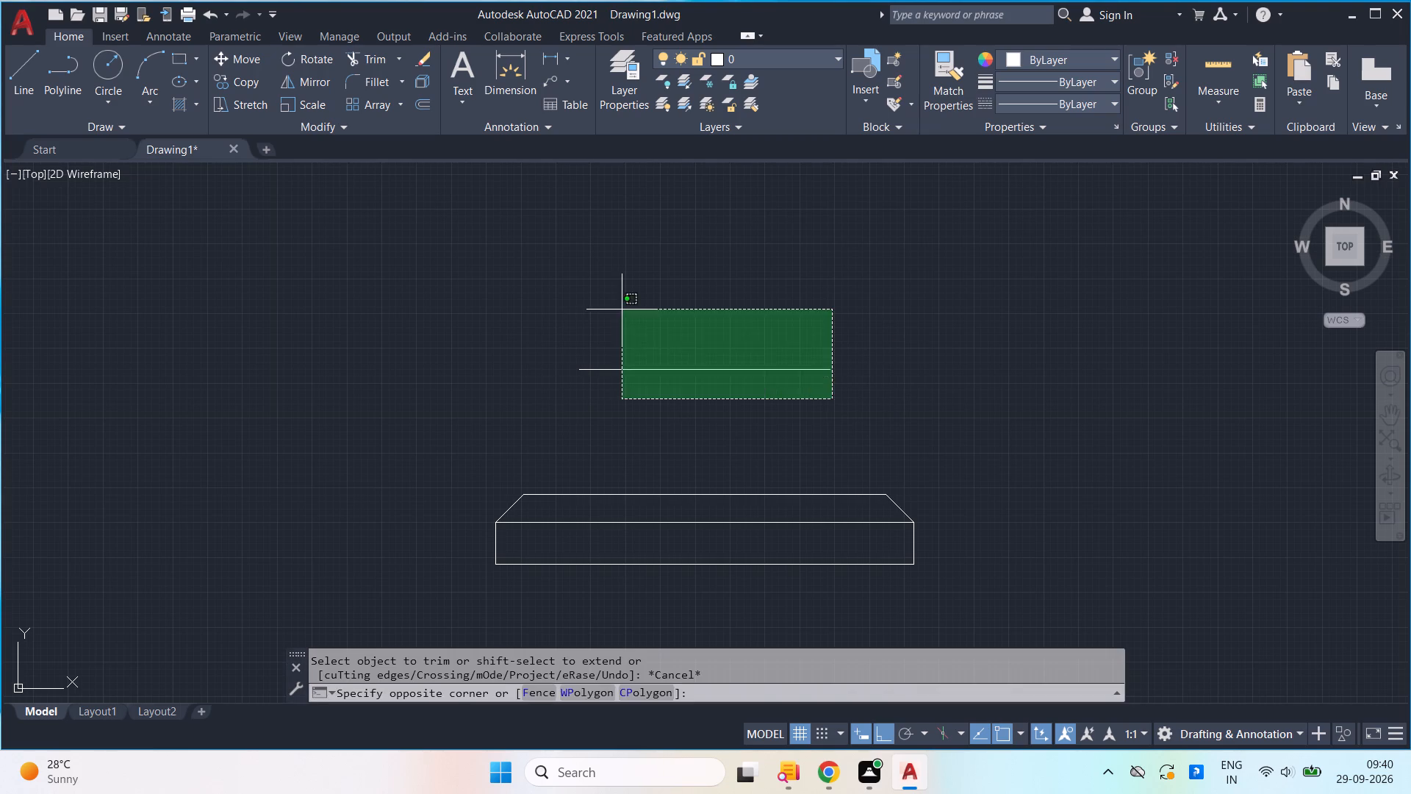
click(620, 308)
text(co)
key(Return)
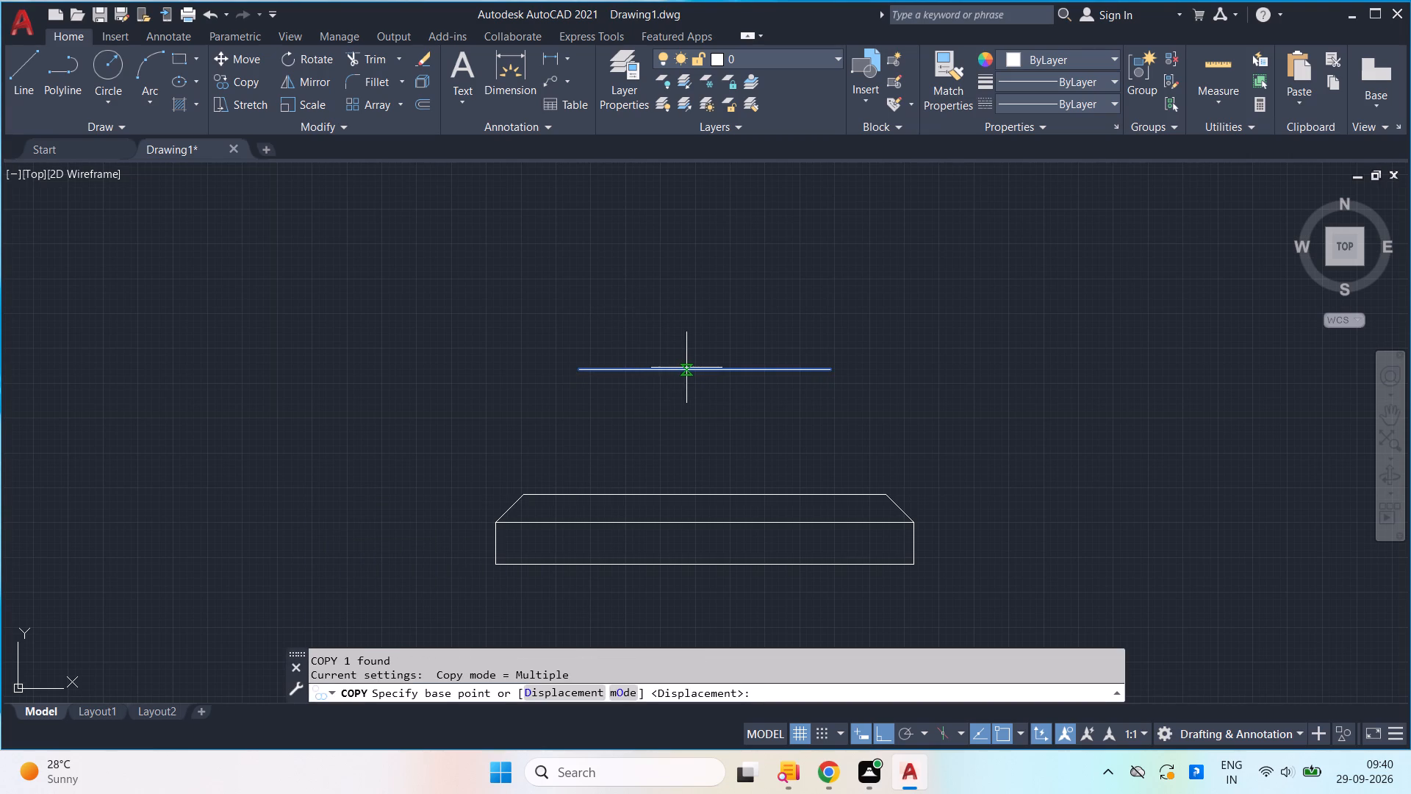
click(703, 373)
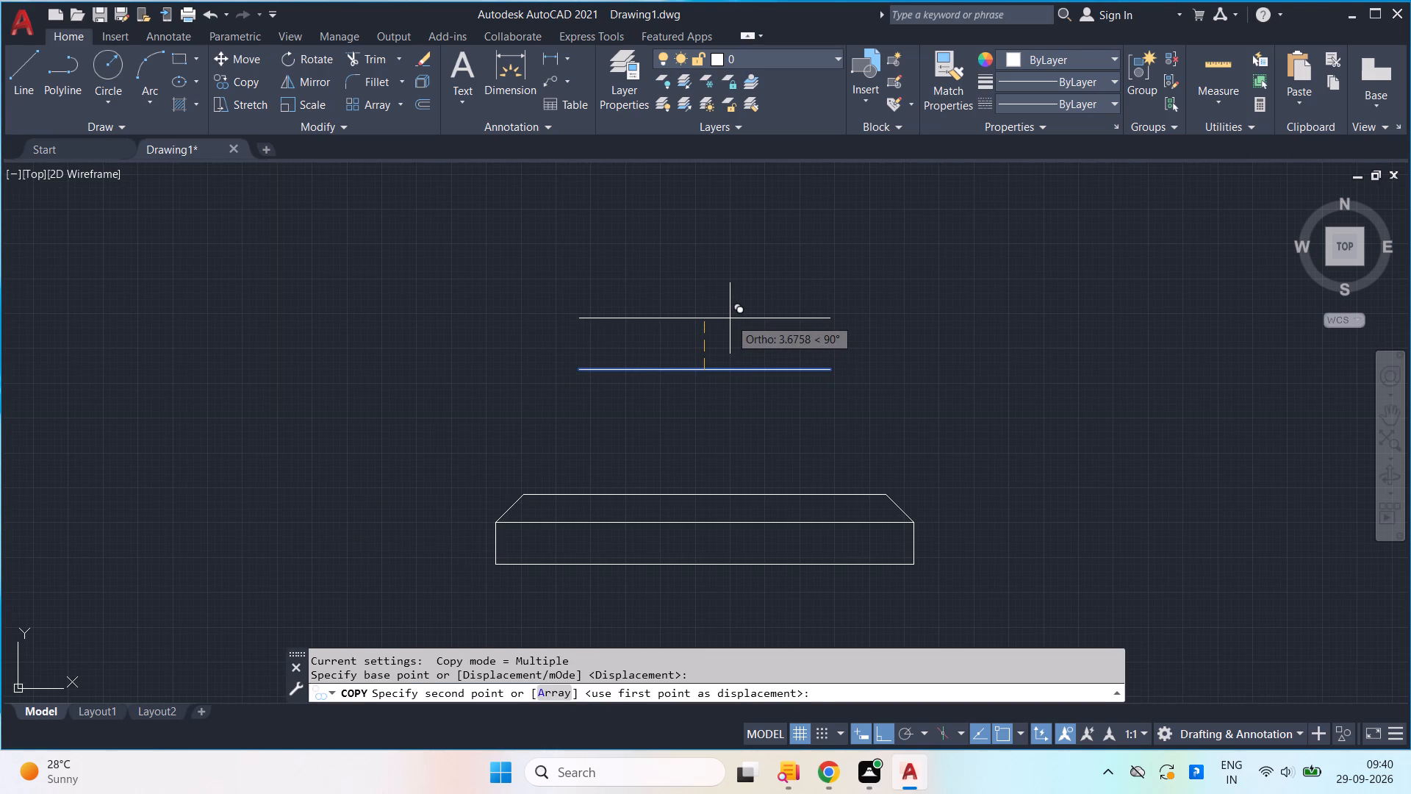
key(1)
key(Return)
key(Return)
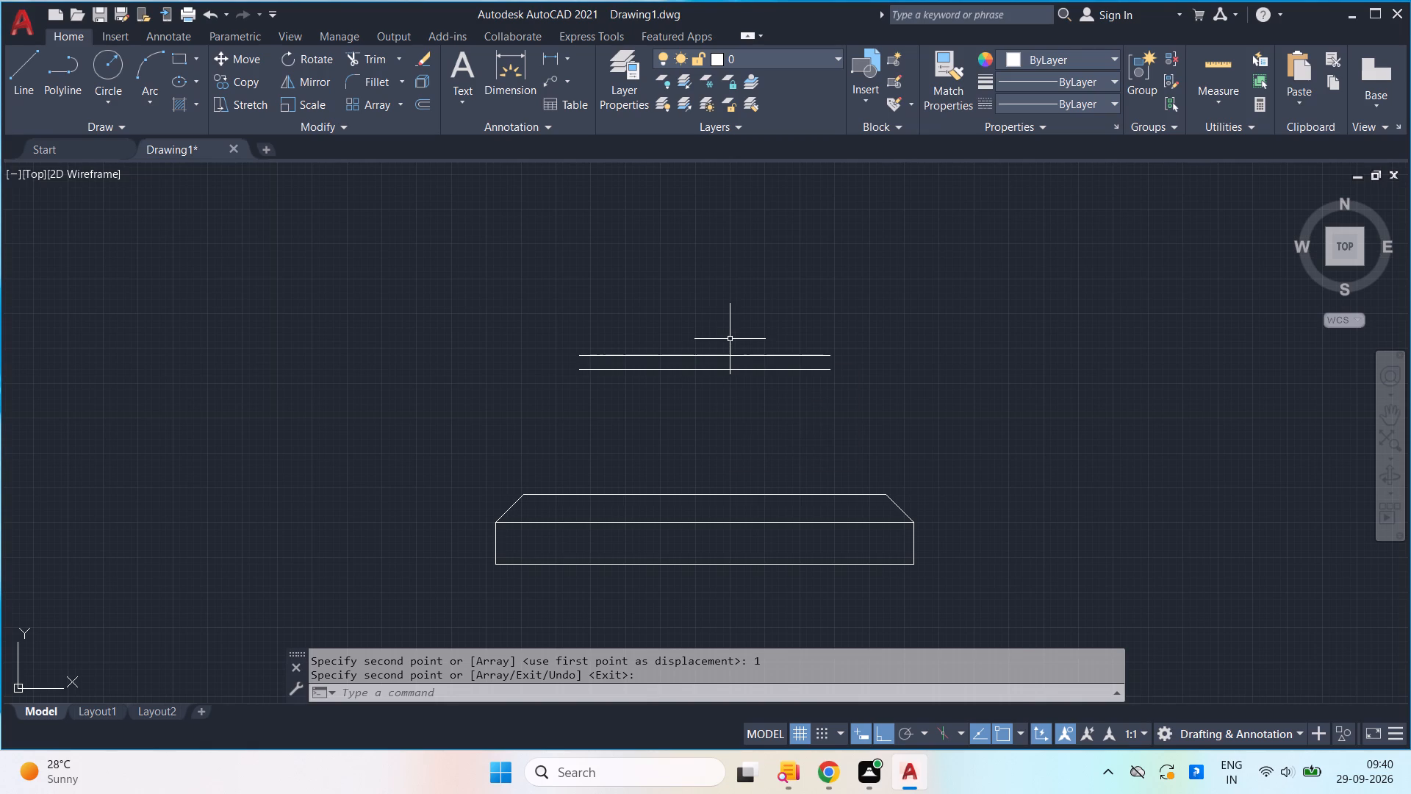
Copy the upper of the two short horizontal lines 2 units straight up from its midpoint.
scroll(728, 339, up, 1)
click(714, 371)
click(649, 326)
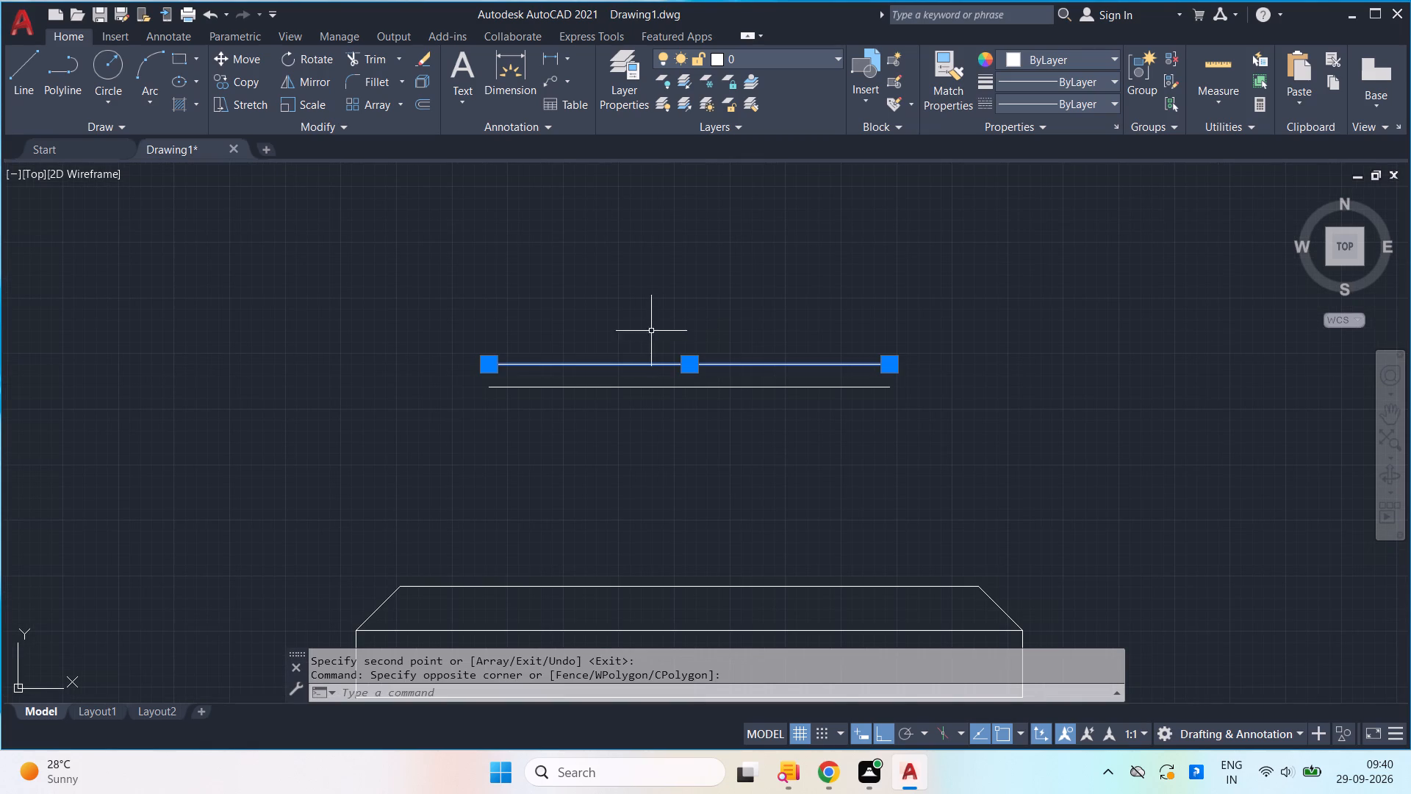
text(co)
key(Return)
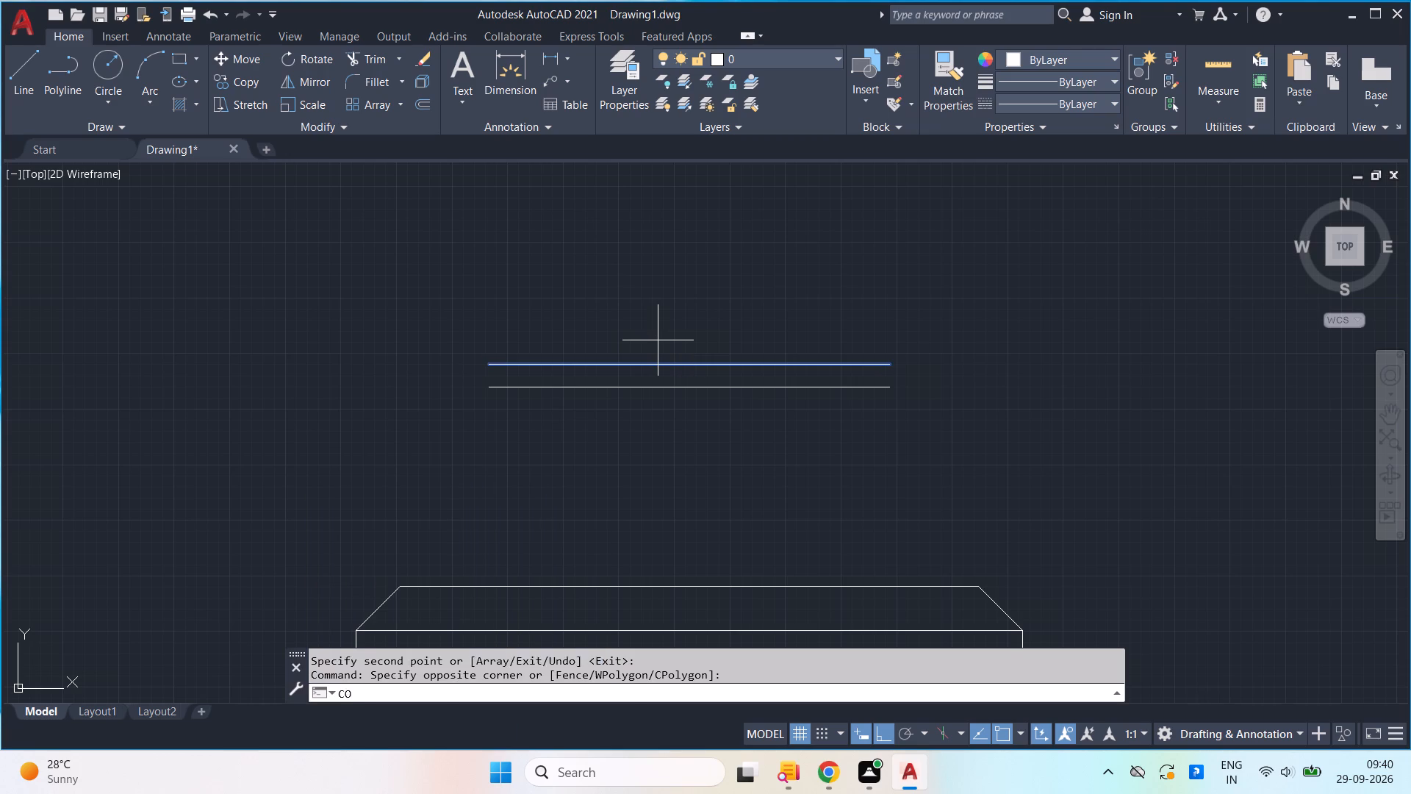
click(692, 368)
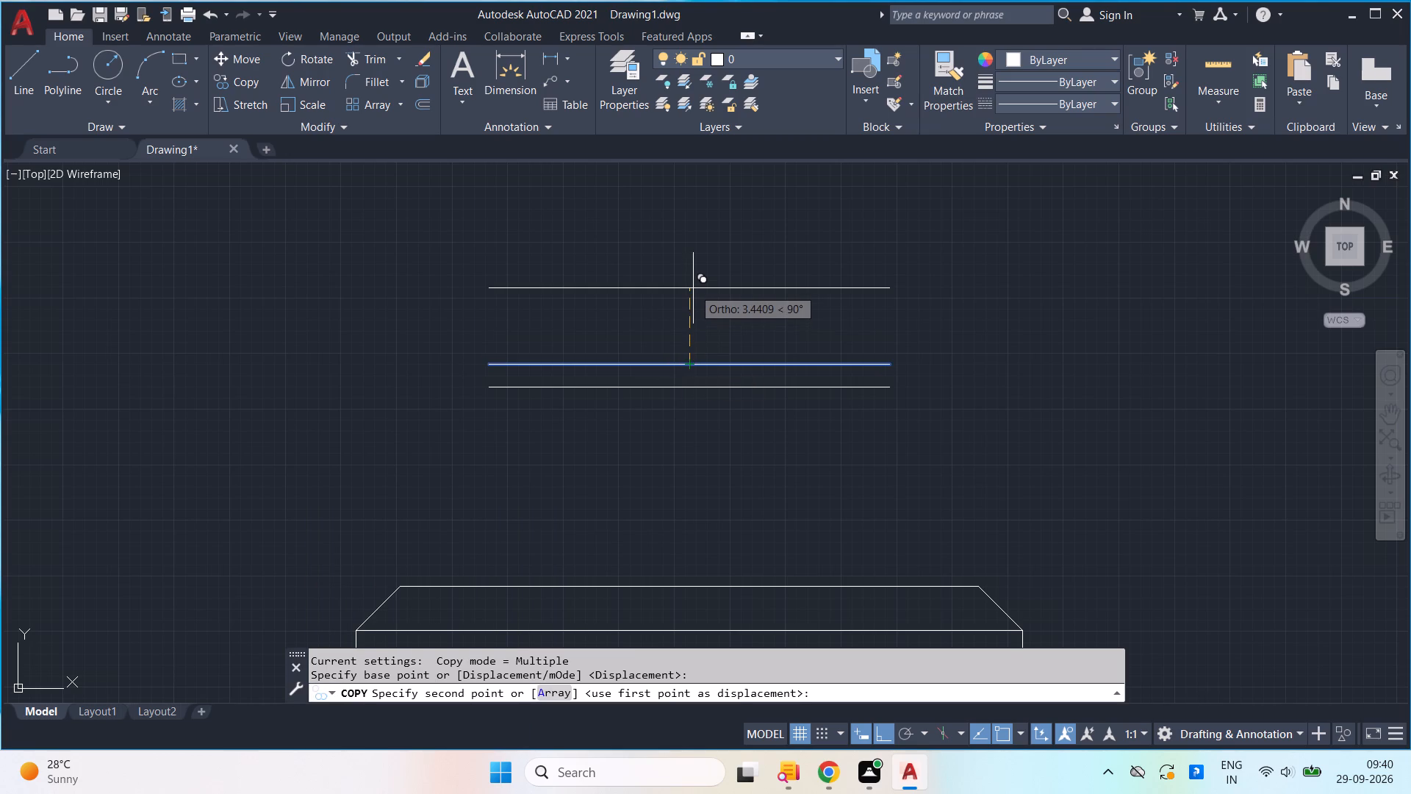
key(2)
key(Return)
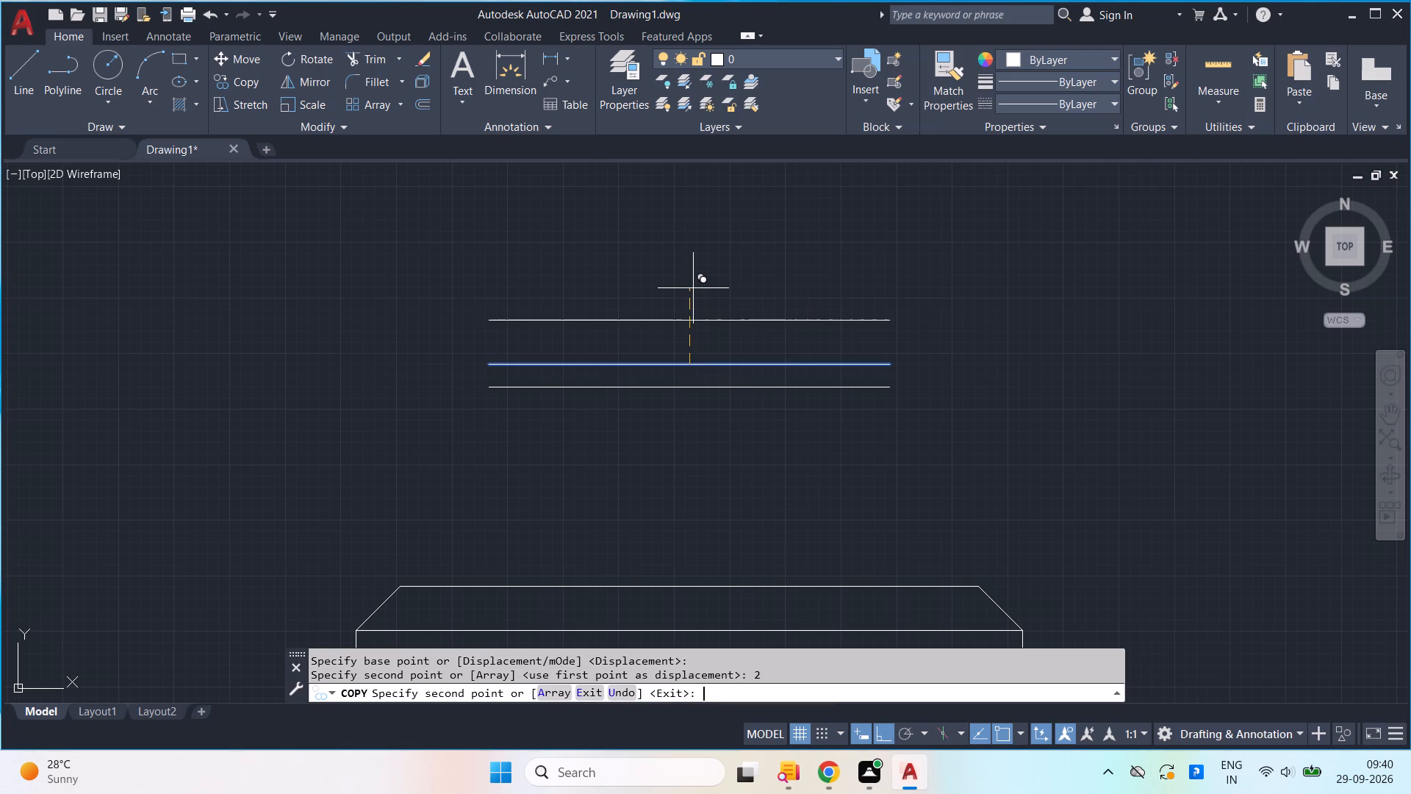
Draw a short vertical line upward from the topmost horizontal line, starting 2 units in from its right end.
key(Return)
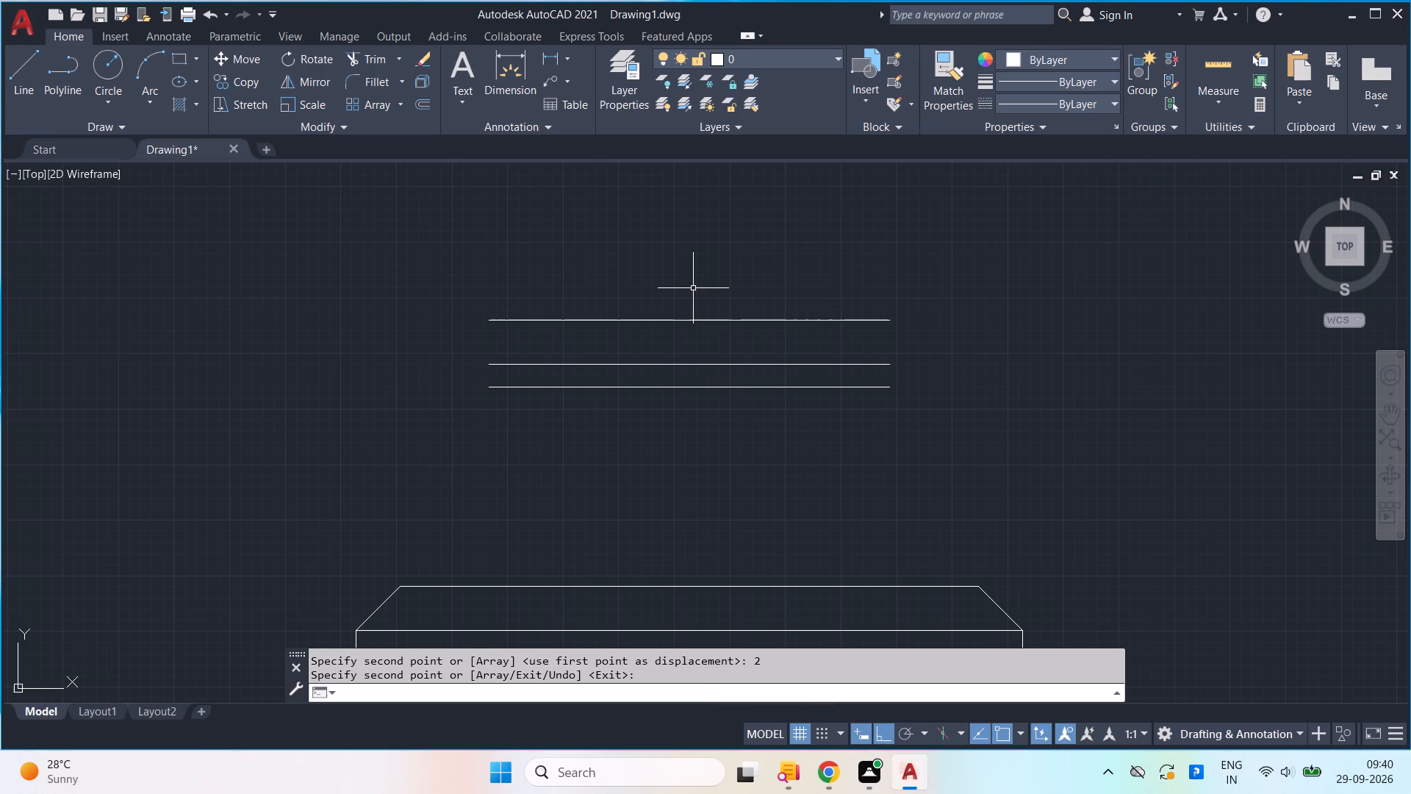
key(l)
key(Return)
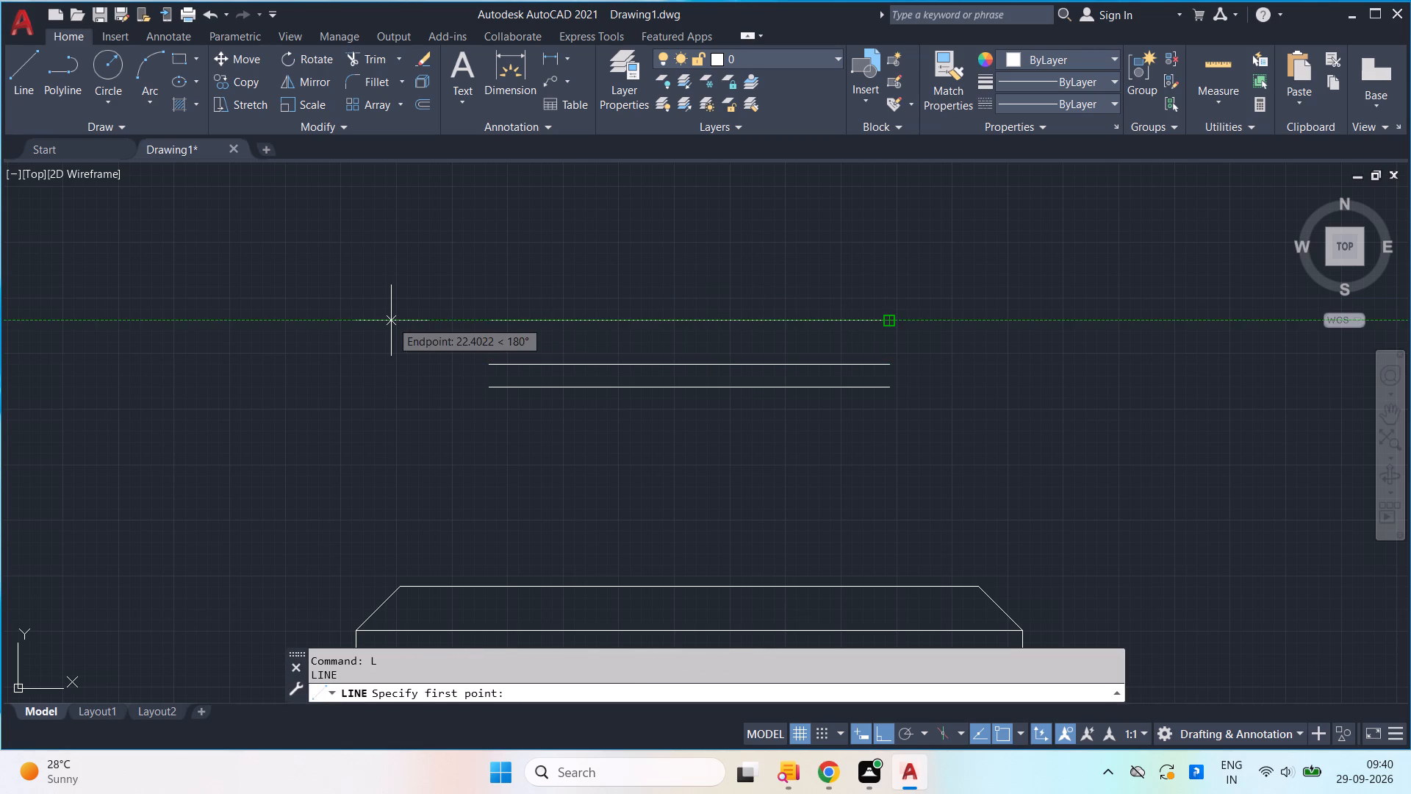
key(2)
key(Return)
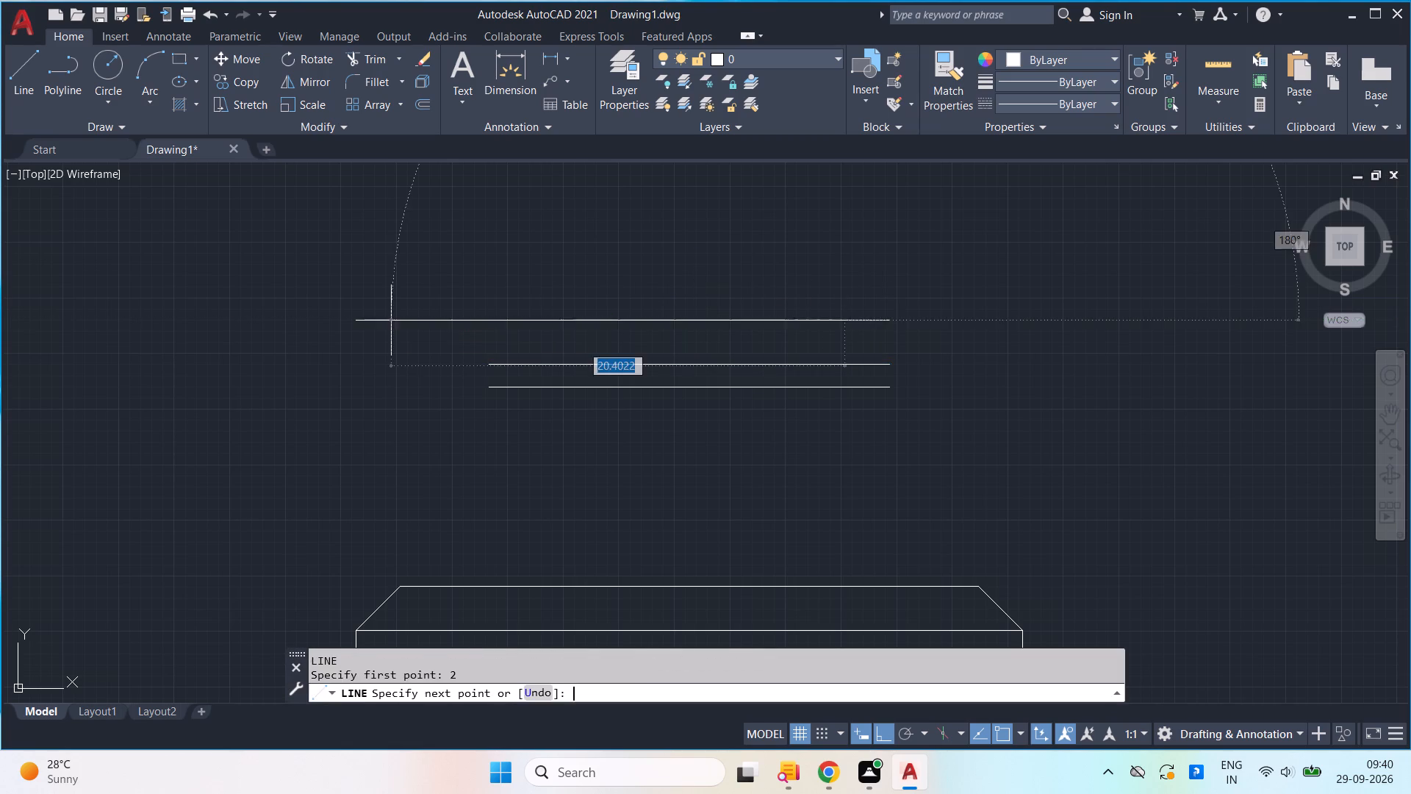
click(818, 273)
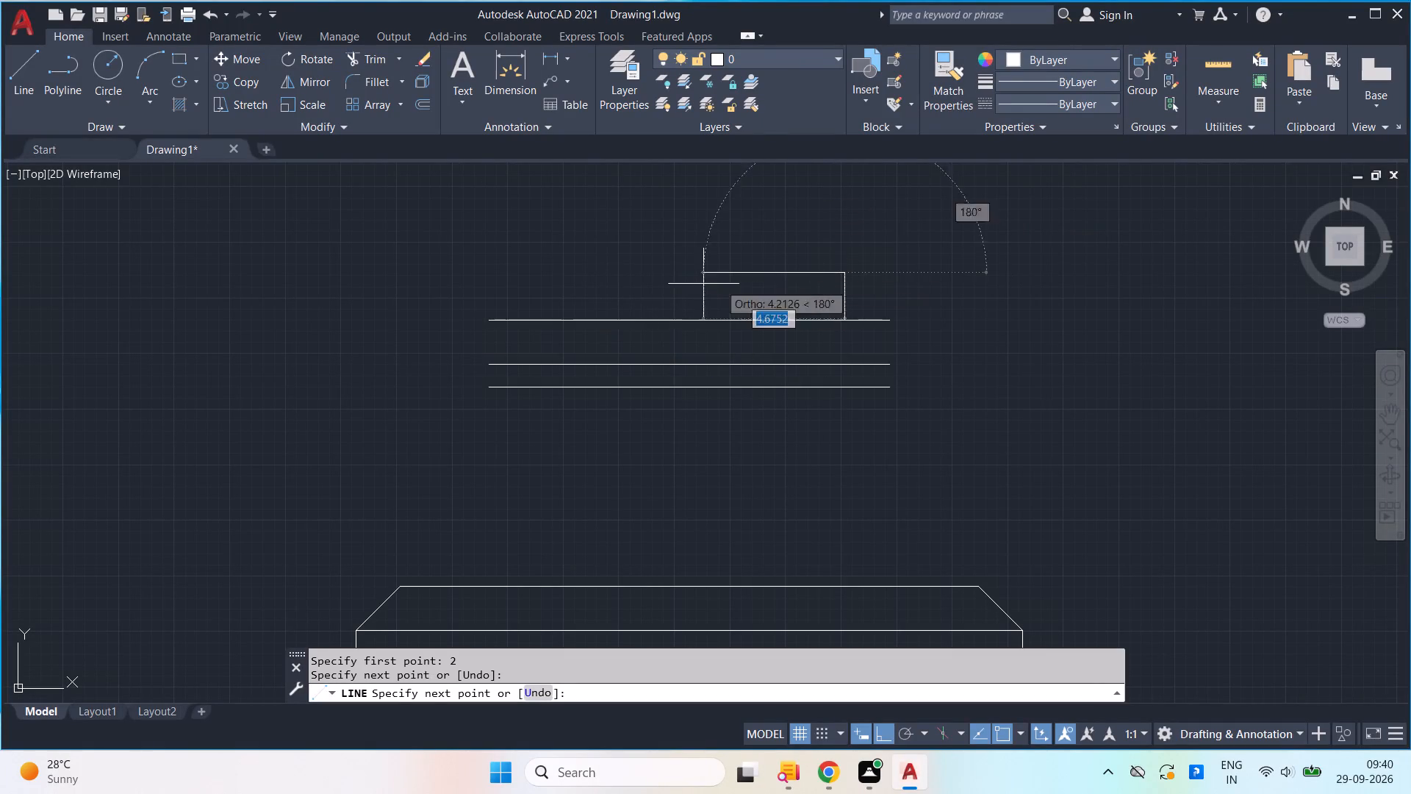
key(space)
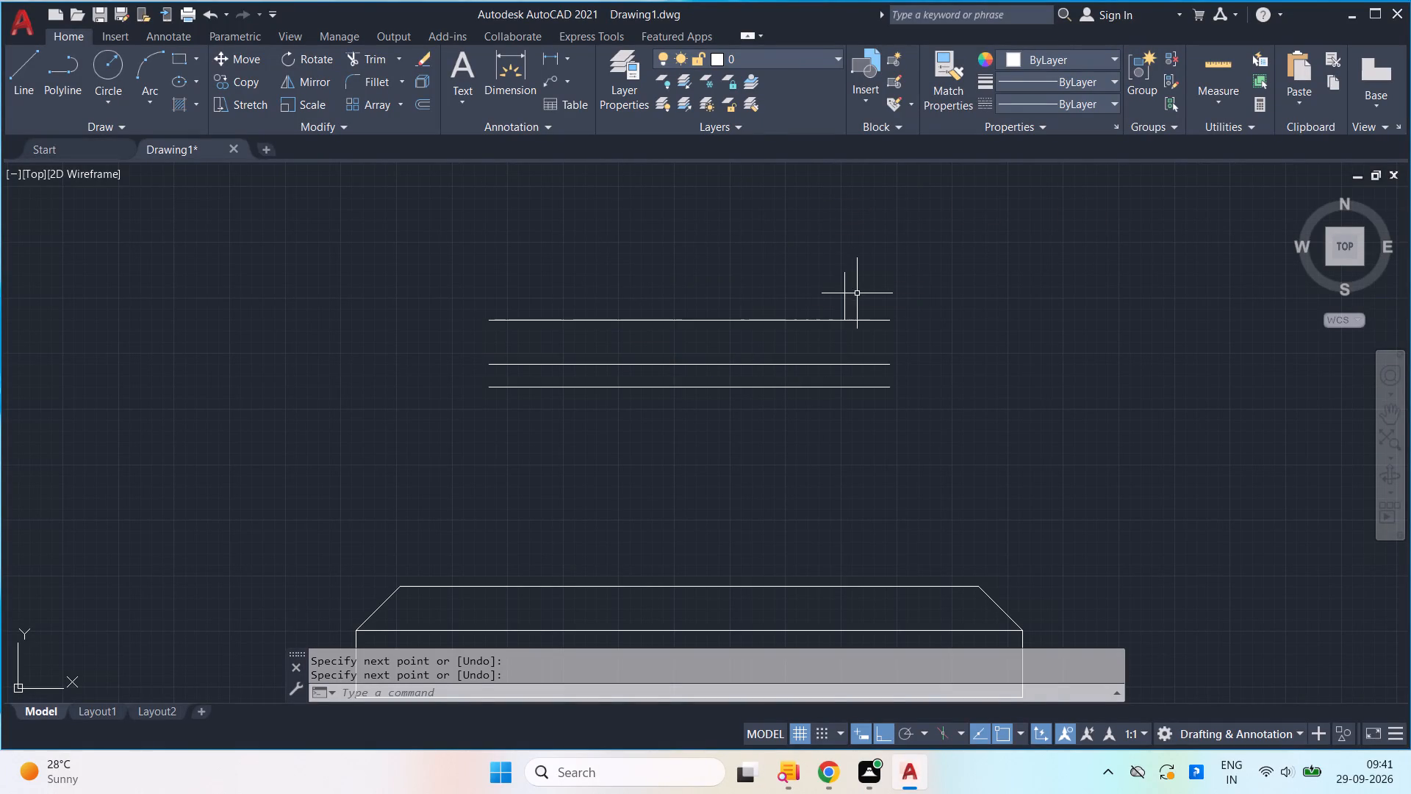
Mirror the short vertical line about a vertical axis through the topmost line's midpoint, keeping the original.
click(857, 293)
click(801, 275)
text(mi)
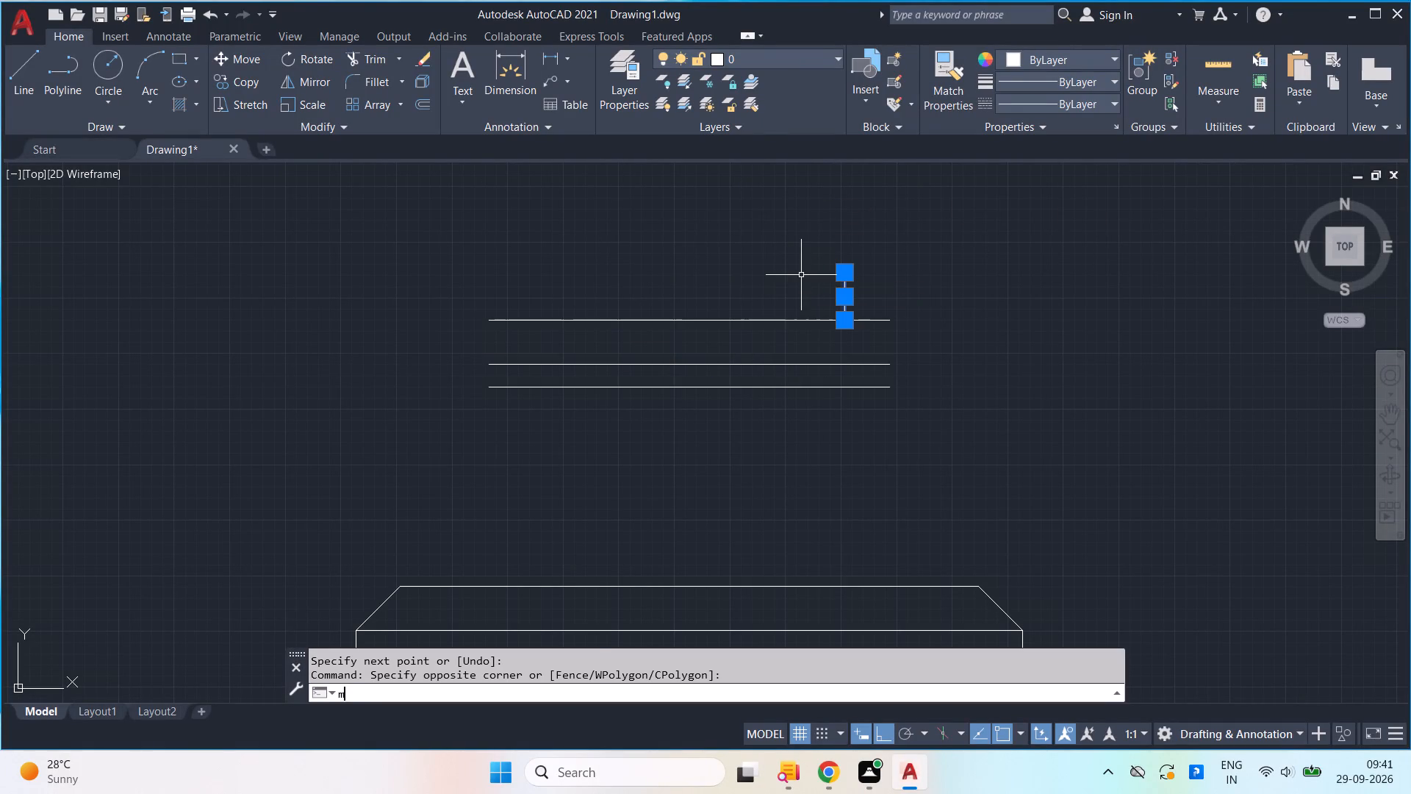
key(Return)
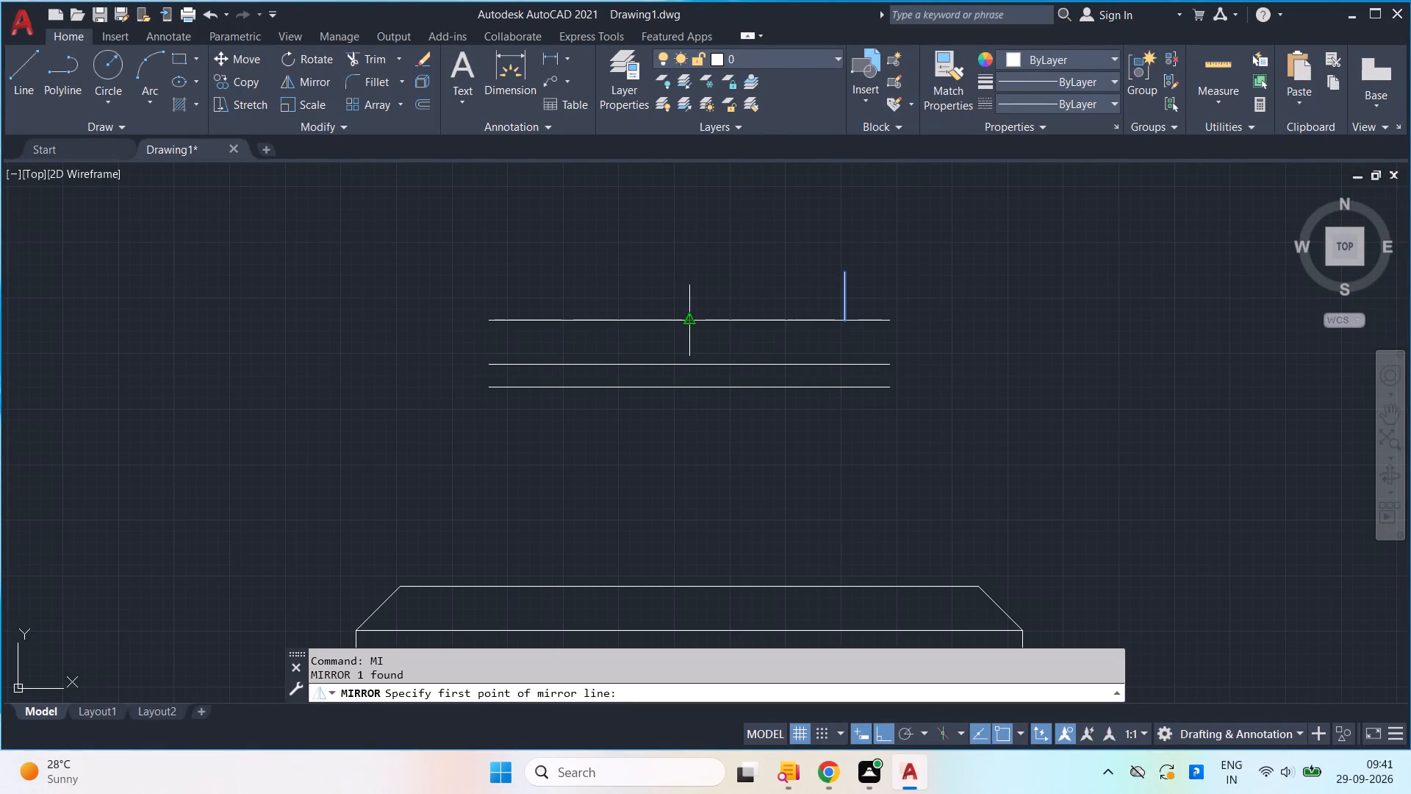
click(686, 322)
click(688, 252)
key(Return)
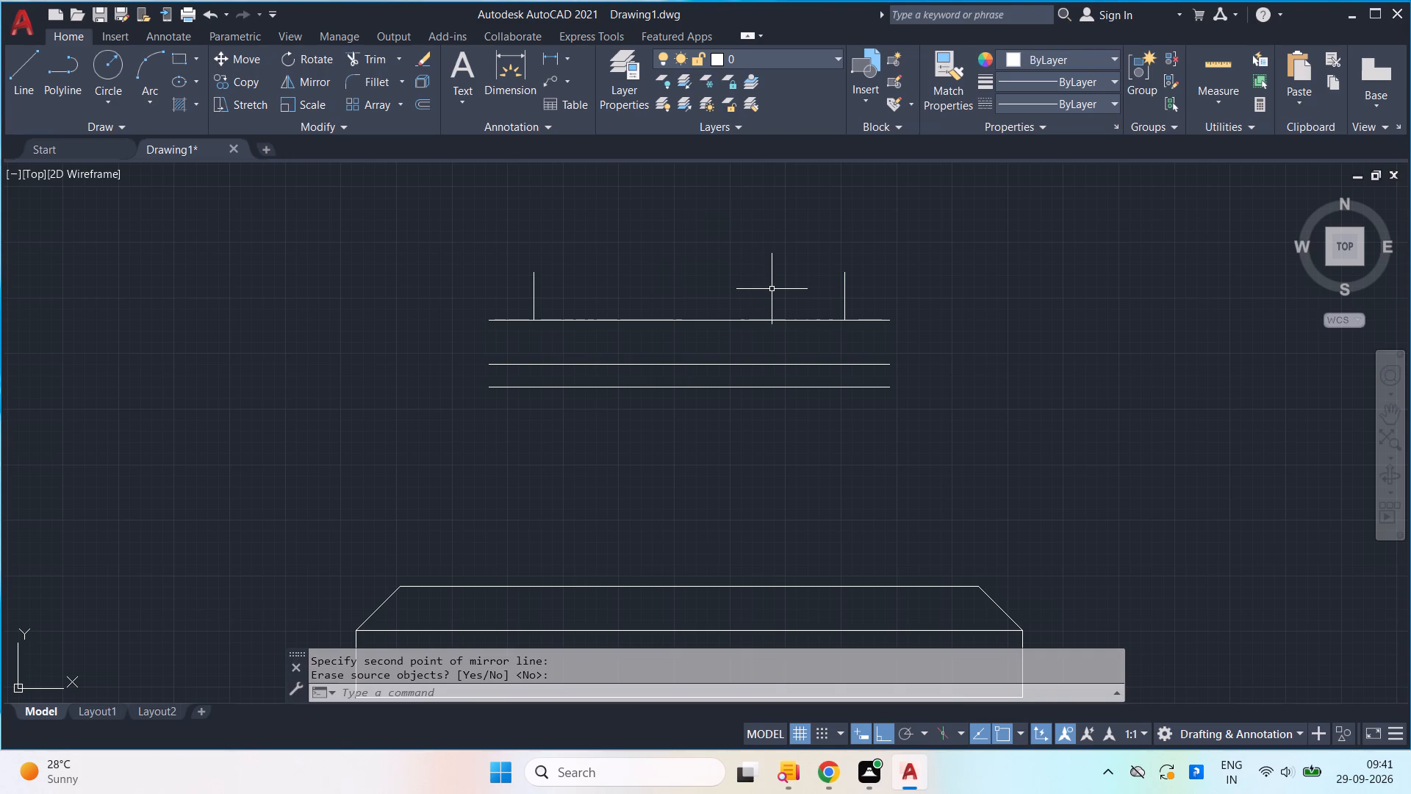
Trim both ends of the topmost line outside the two short vertical lines, and remove those vertical lines as well.
text(tr)
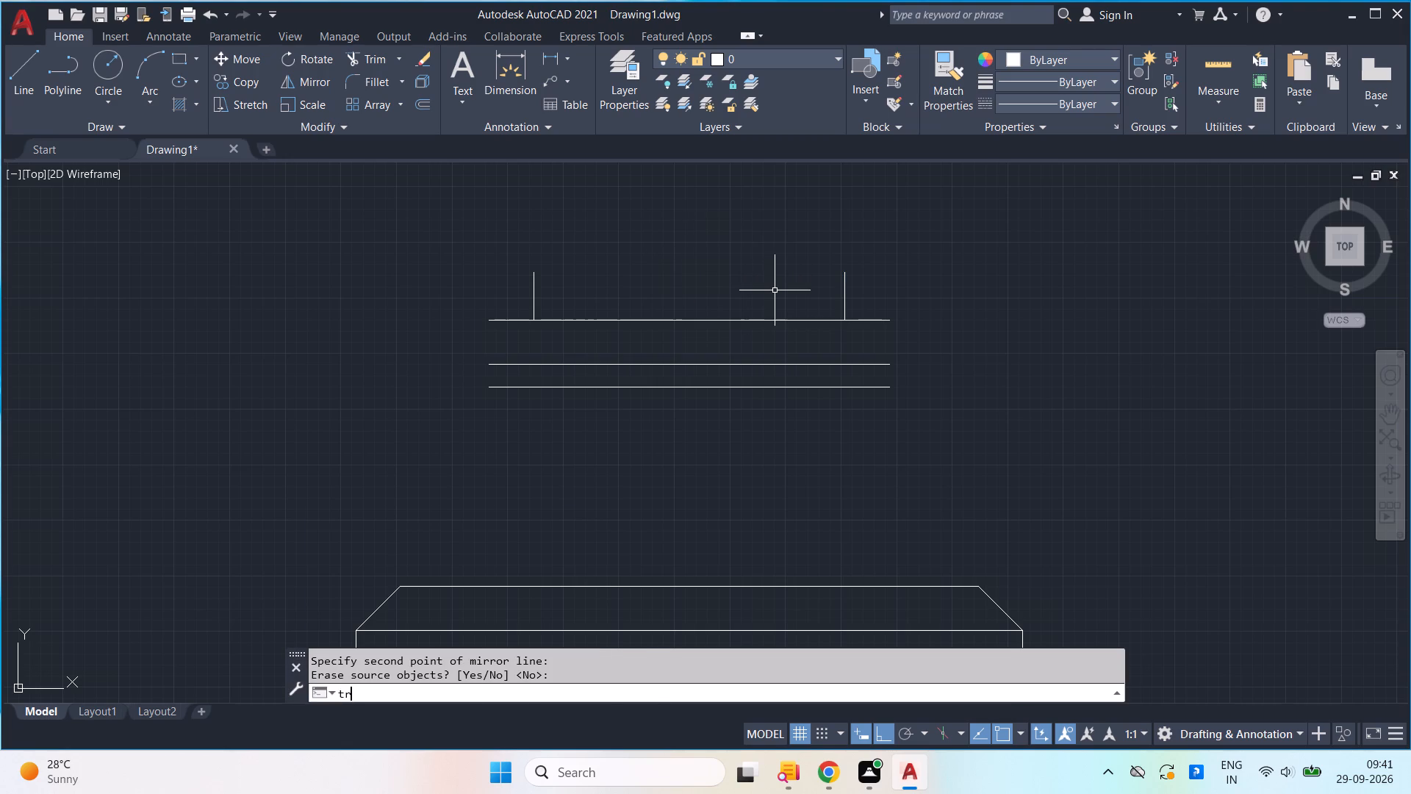
key(Return)
drag(873, 304, 869, 342)
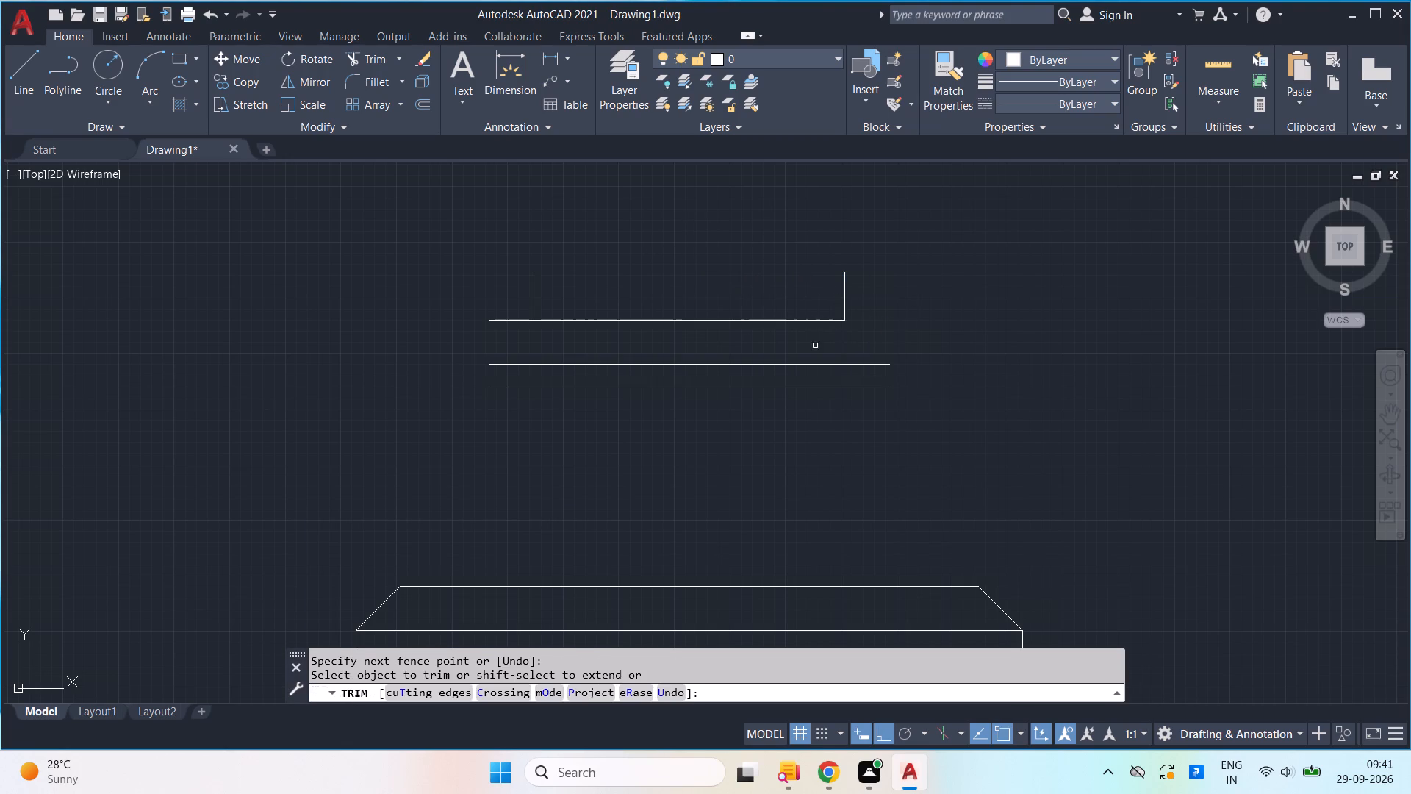
drag(498, 301, 511, 341)
drag(515, 299, 569, 296)
drag(811, 299, 914, 315)
key(space)
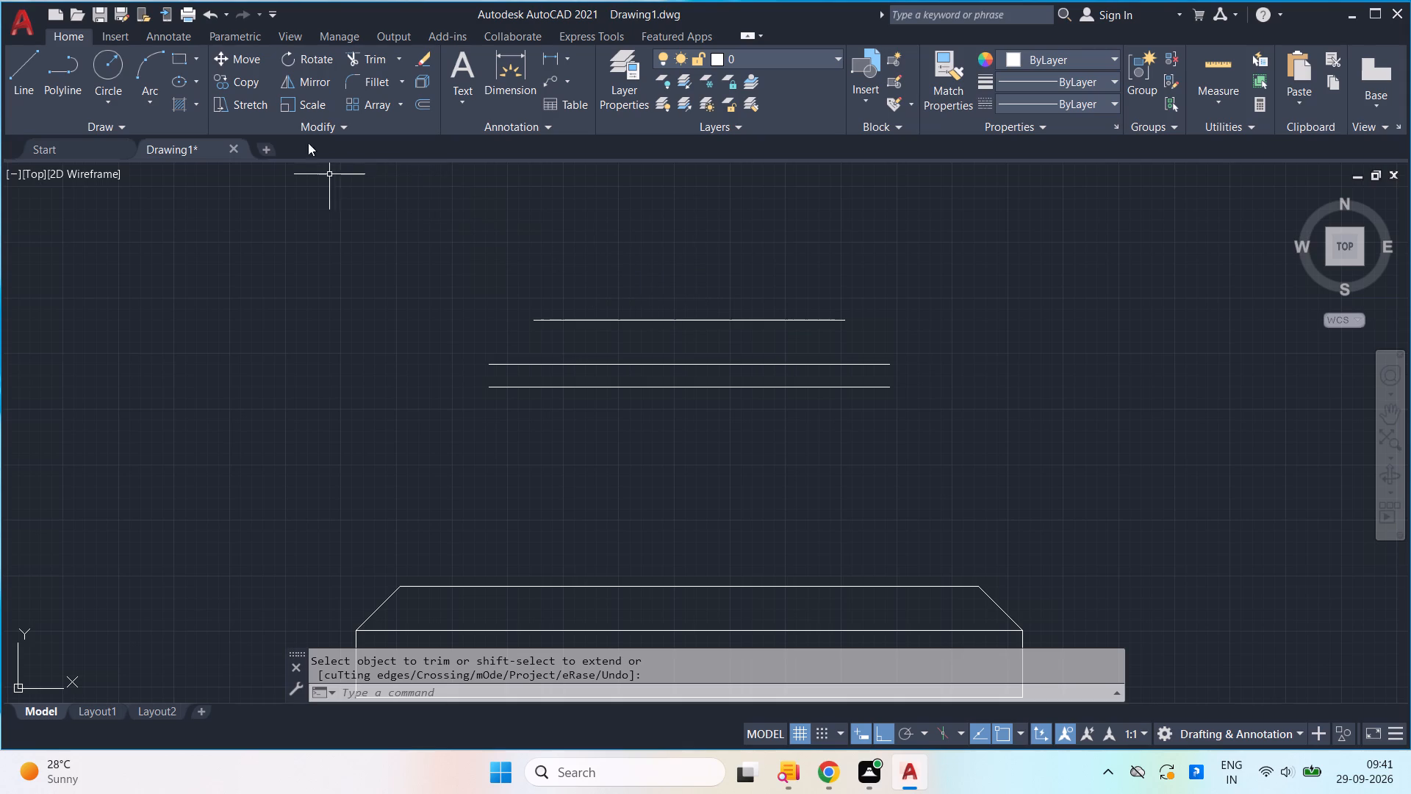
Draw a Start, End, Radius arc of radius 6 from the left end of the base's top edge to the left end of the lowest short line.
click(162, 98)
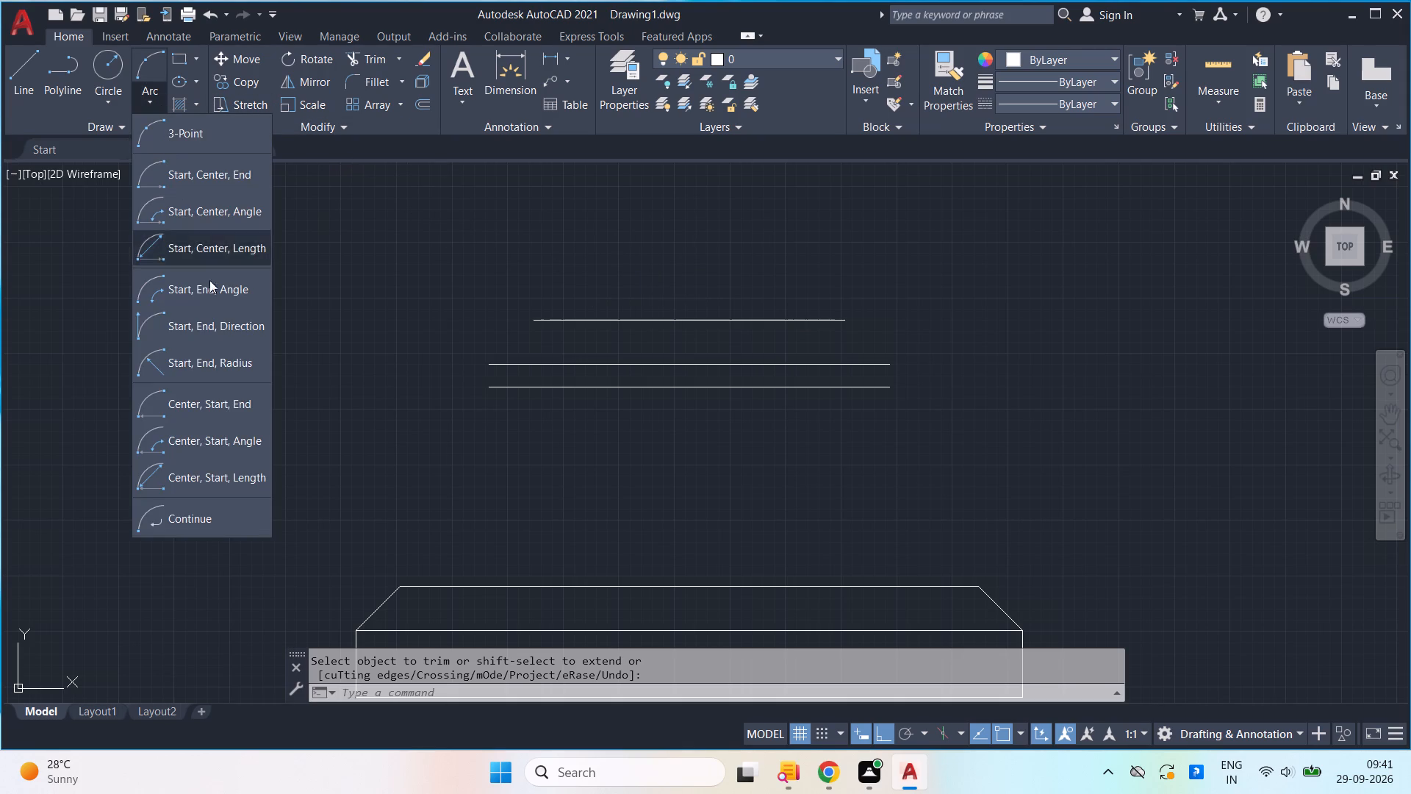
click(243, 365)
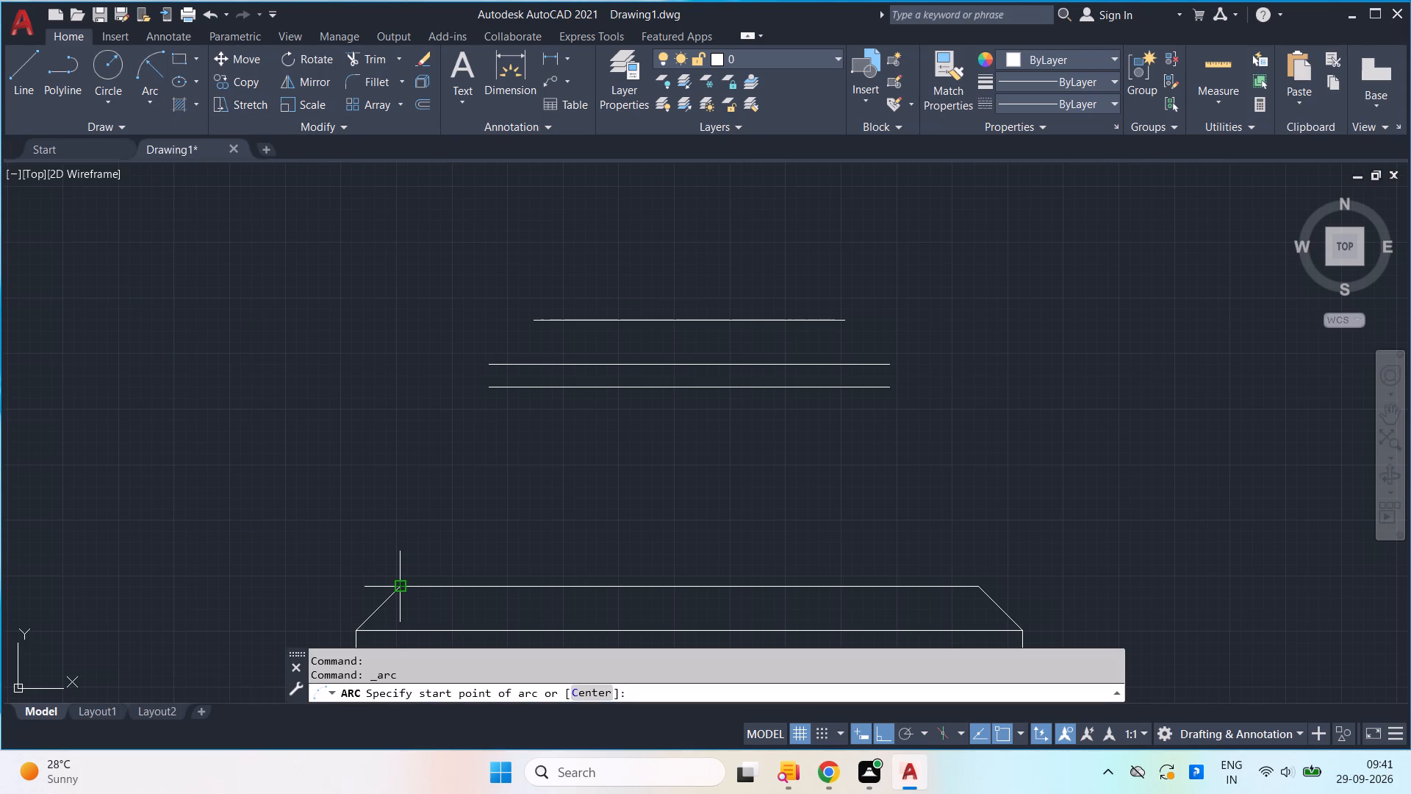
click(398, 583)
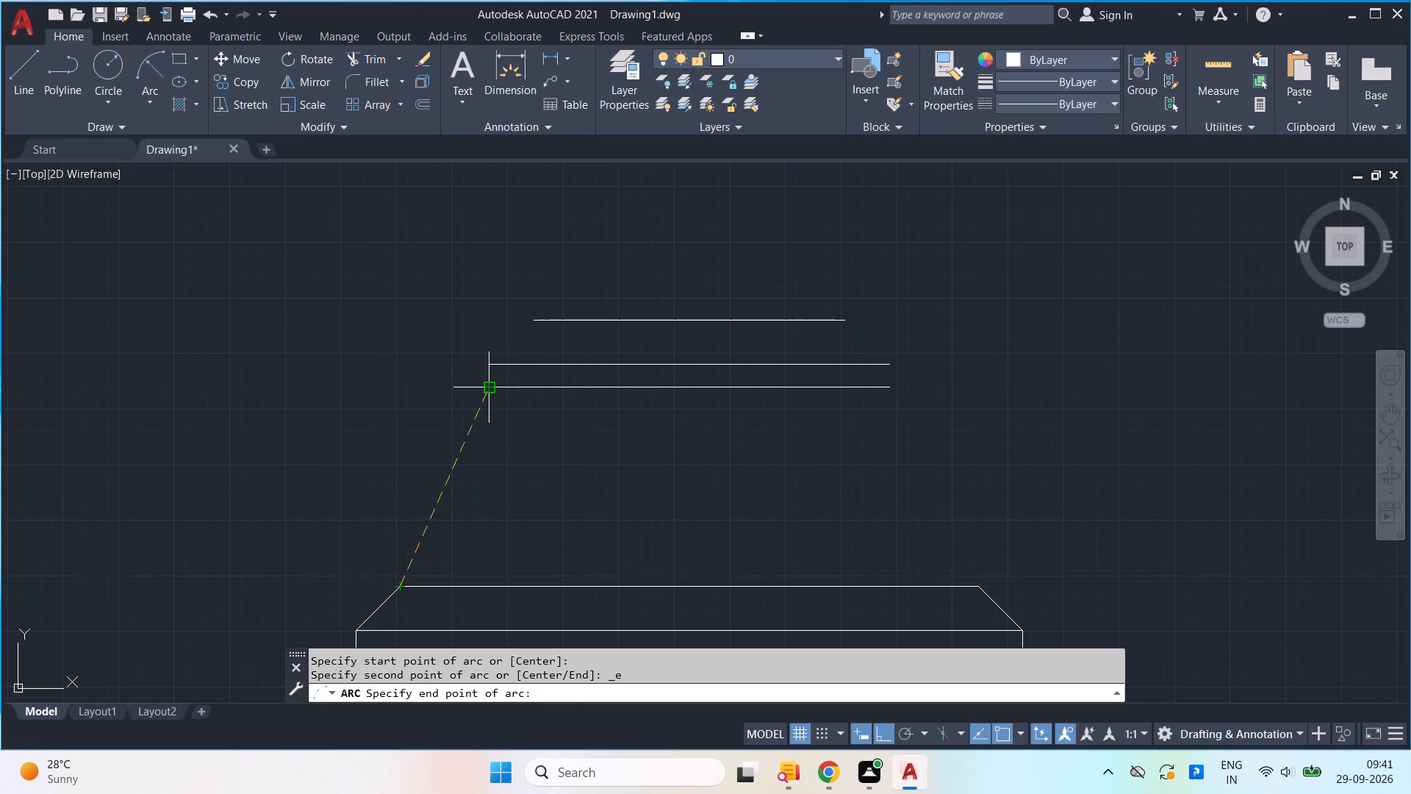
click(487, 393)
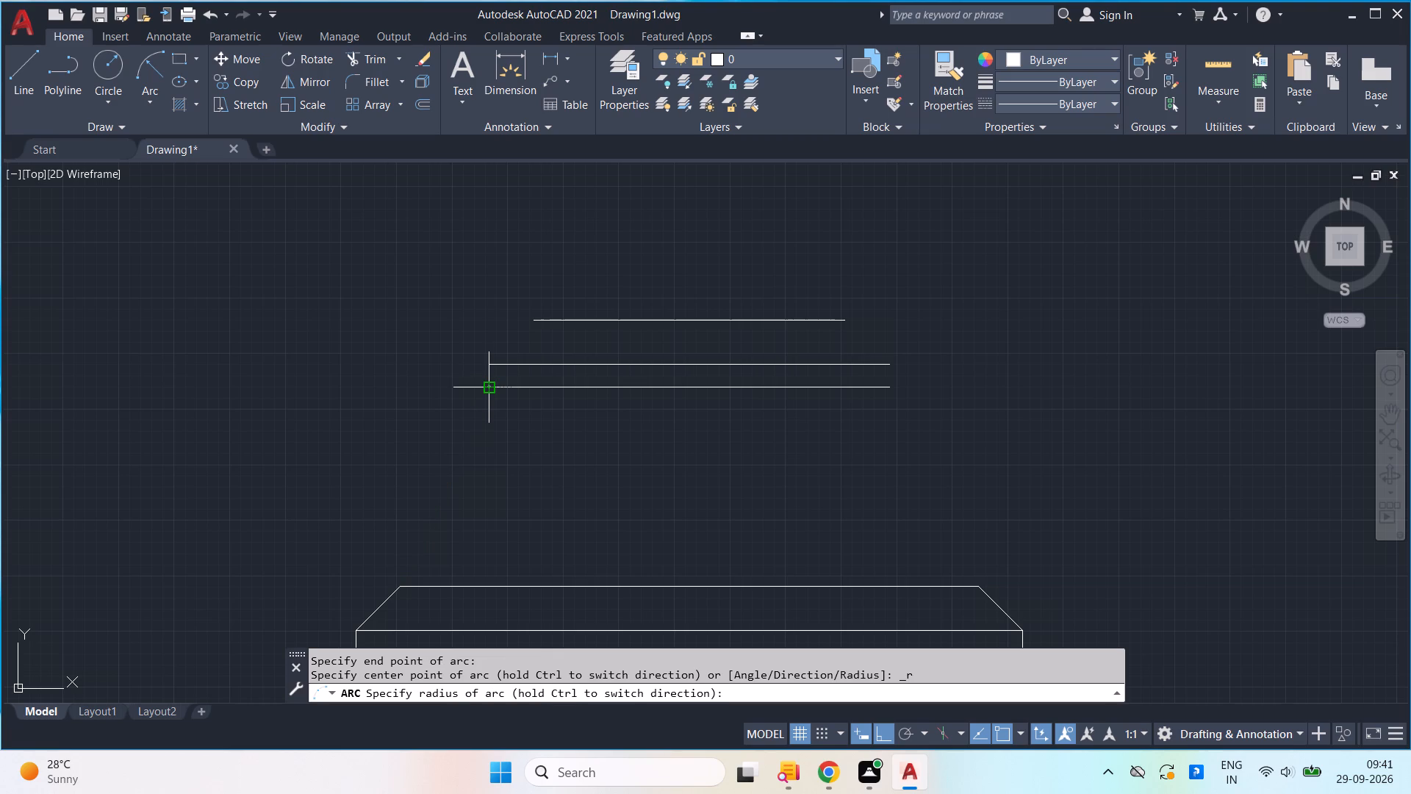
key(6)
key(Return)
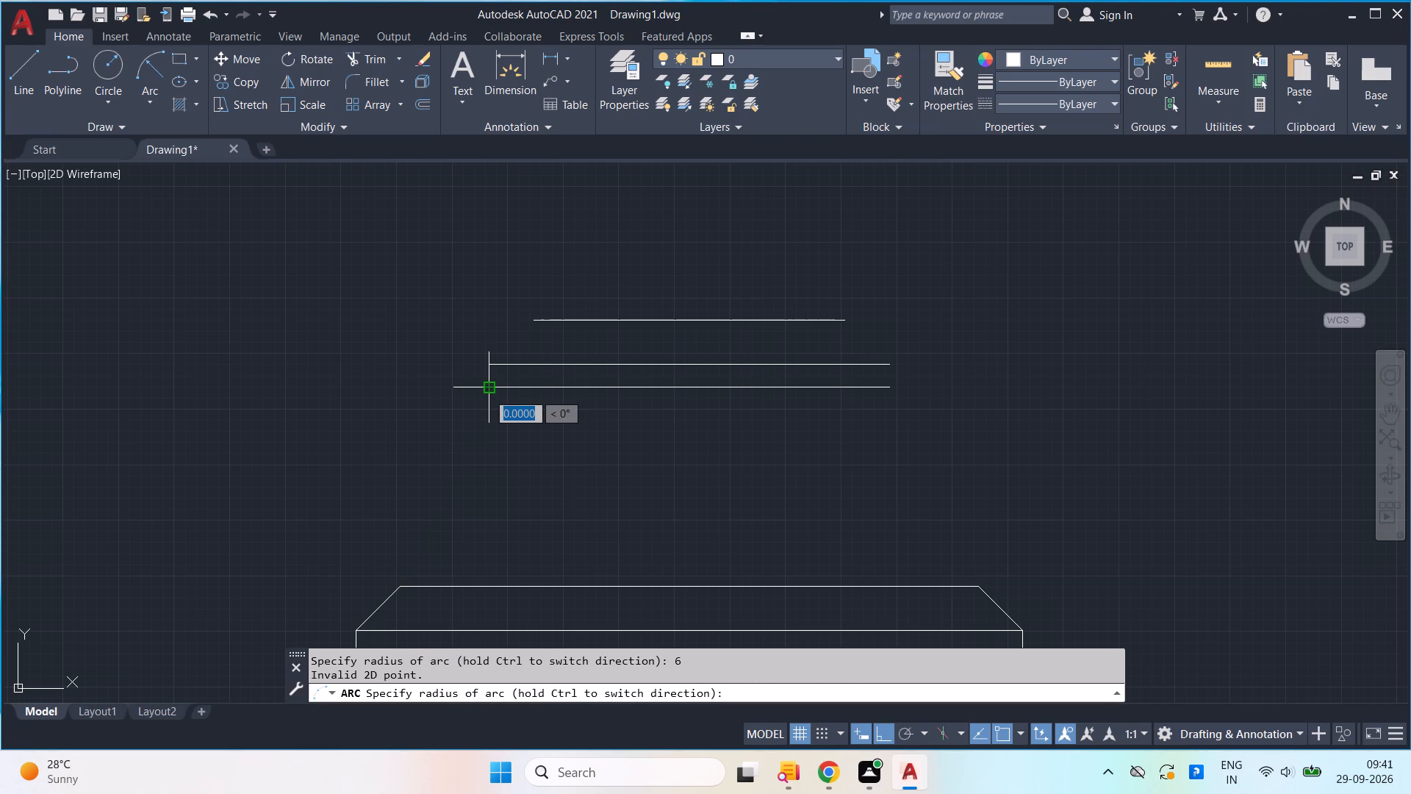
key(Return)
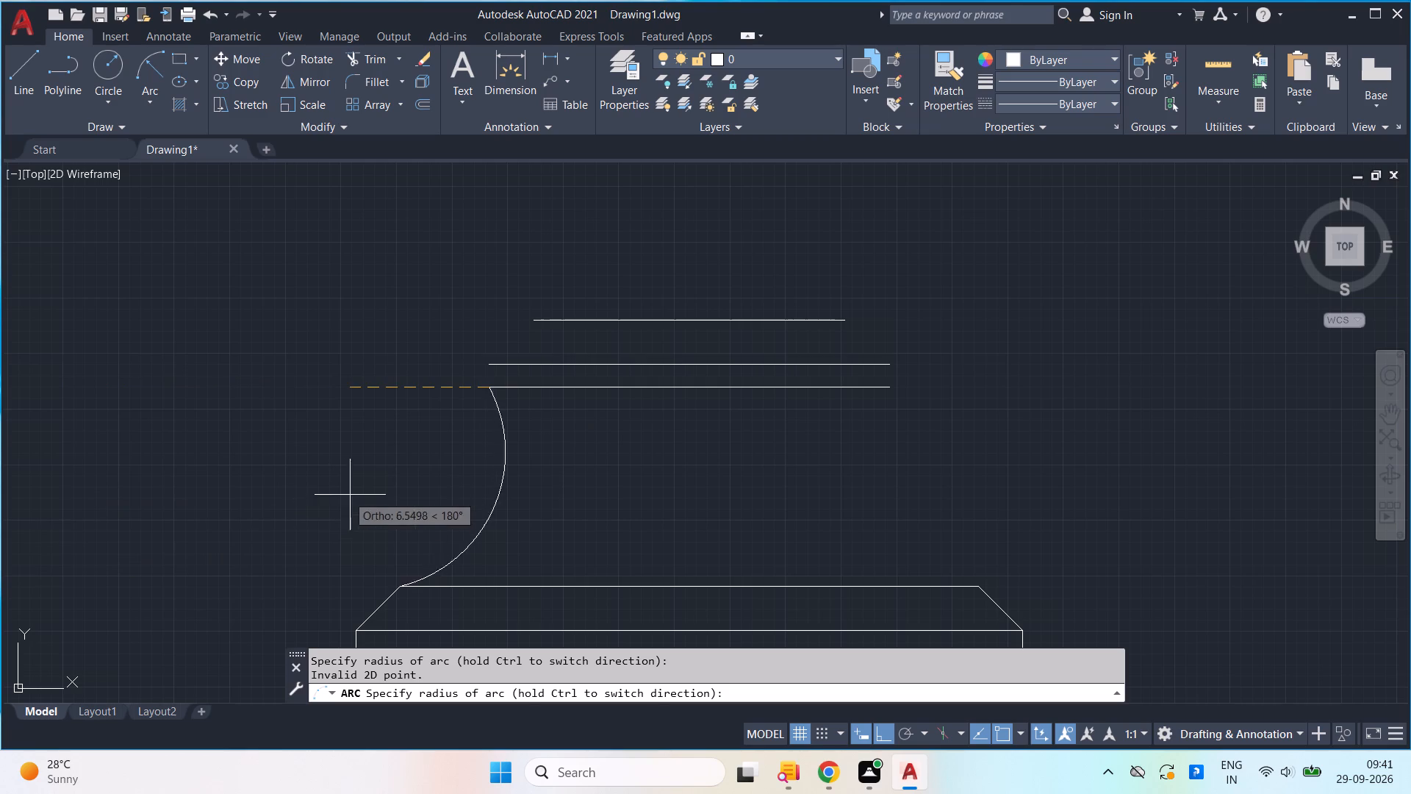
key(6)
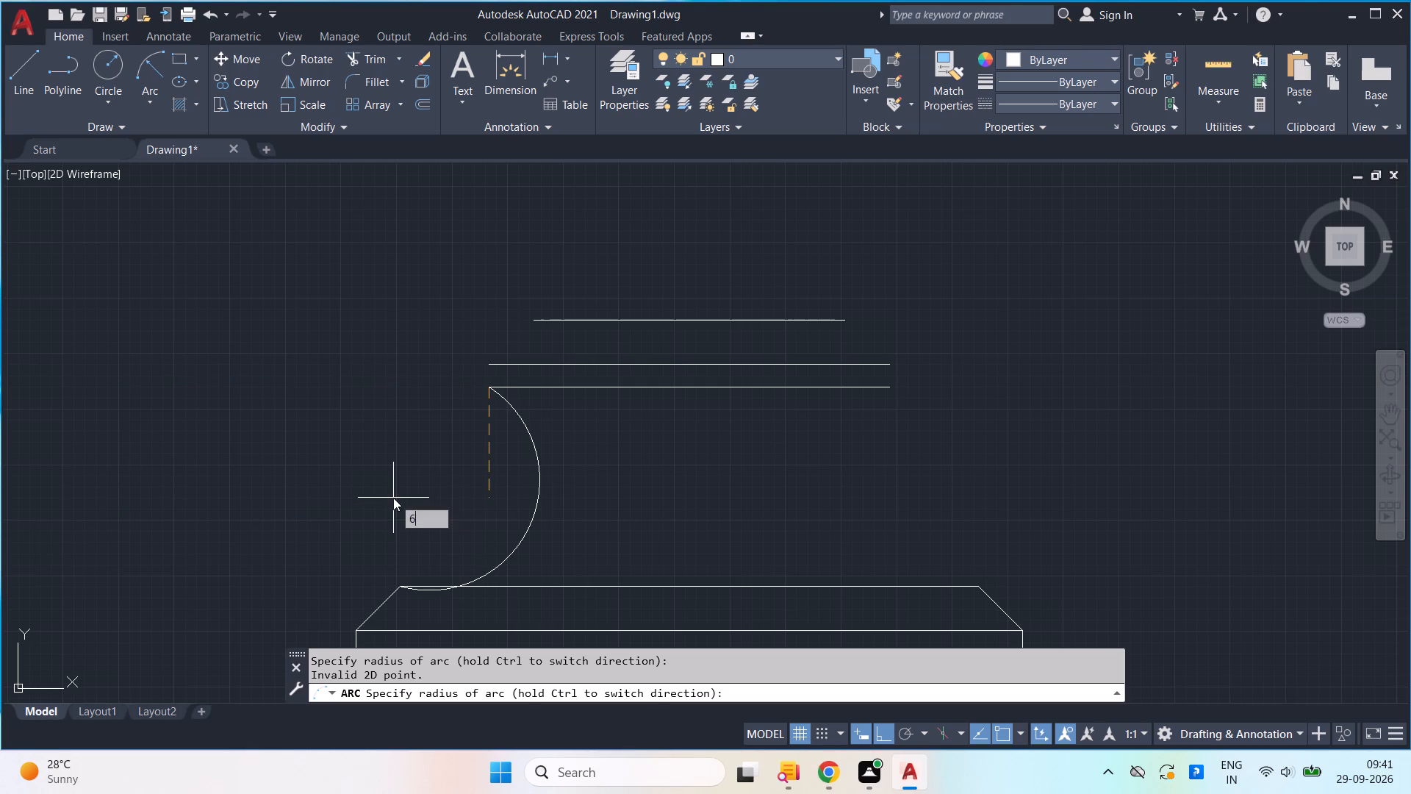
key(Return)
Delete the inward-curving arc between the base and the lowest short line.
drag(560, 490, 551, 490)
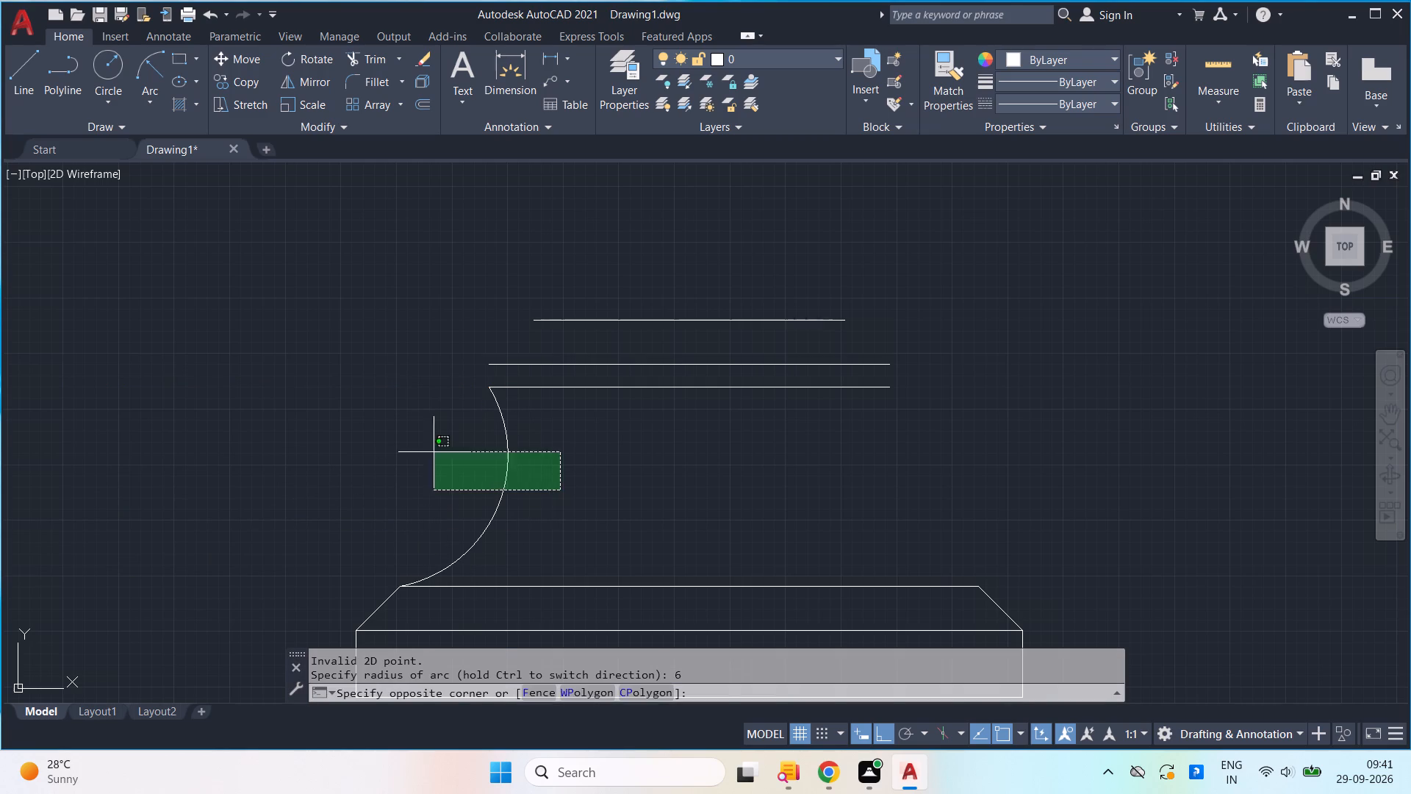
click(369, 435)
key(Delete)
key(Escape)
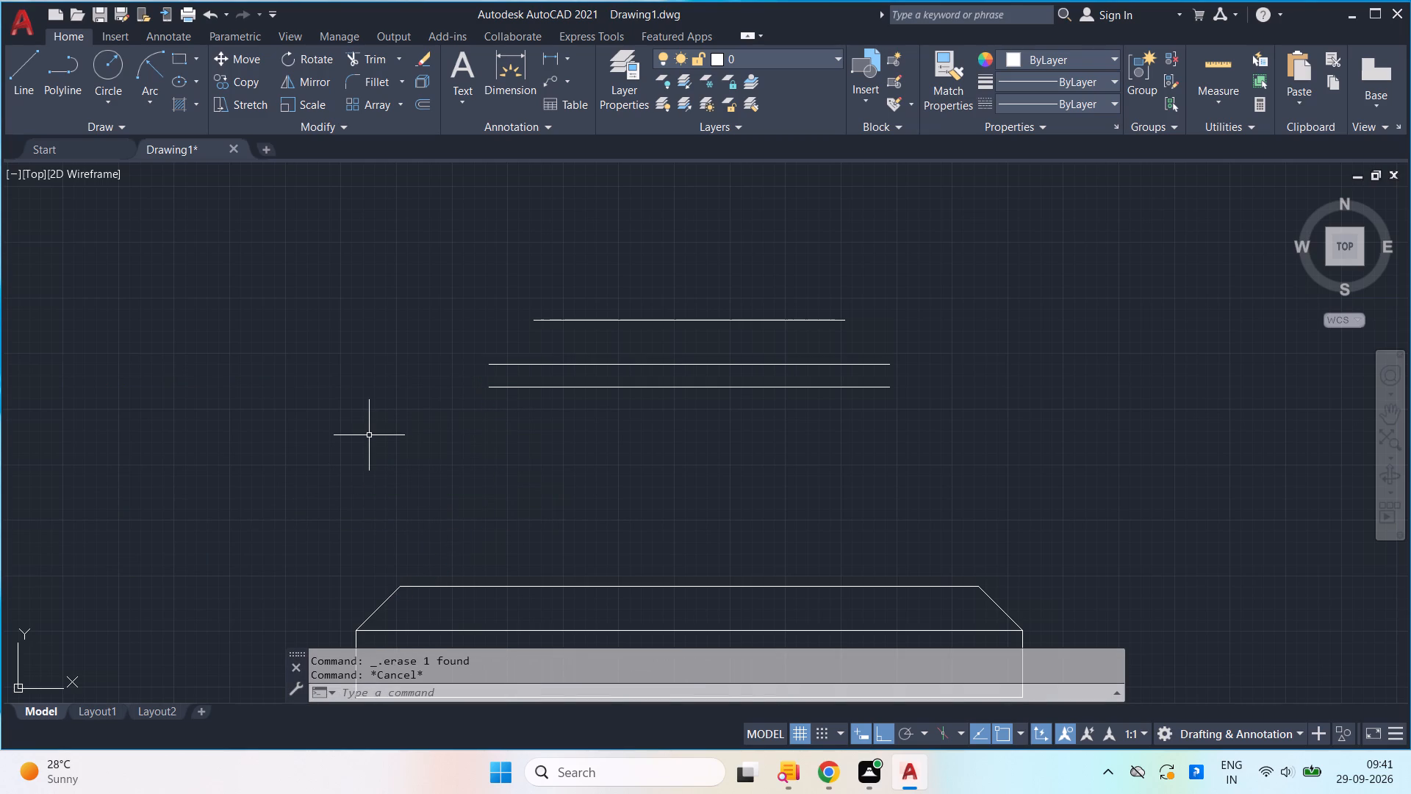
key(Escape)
Draw a Start, End, Radius arc of radius 6 from the lowest short line's left end to the left end of the base's top edge.
click(159, 61)
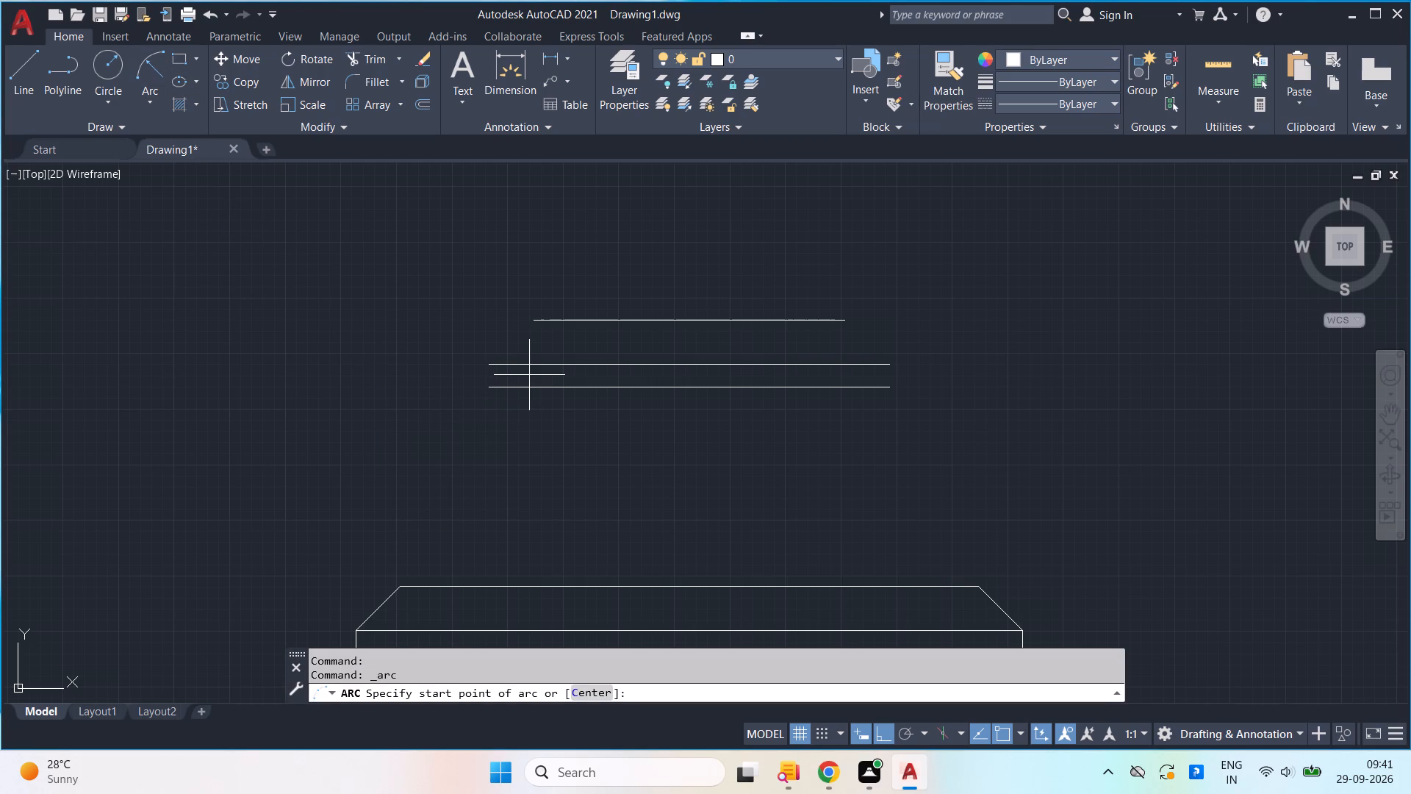
click(492, 384)
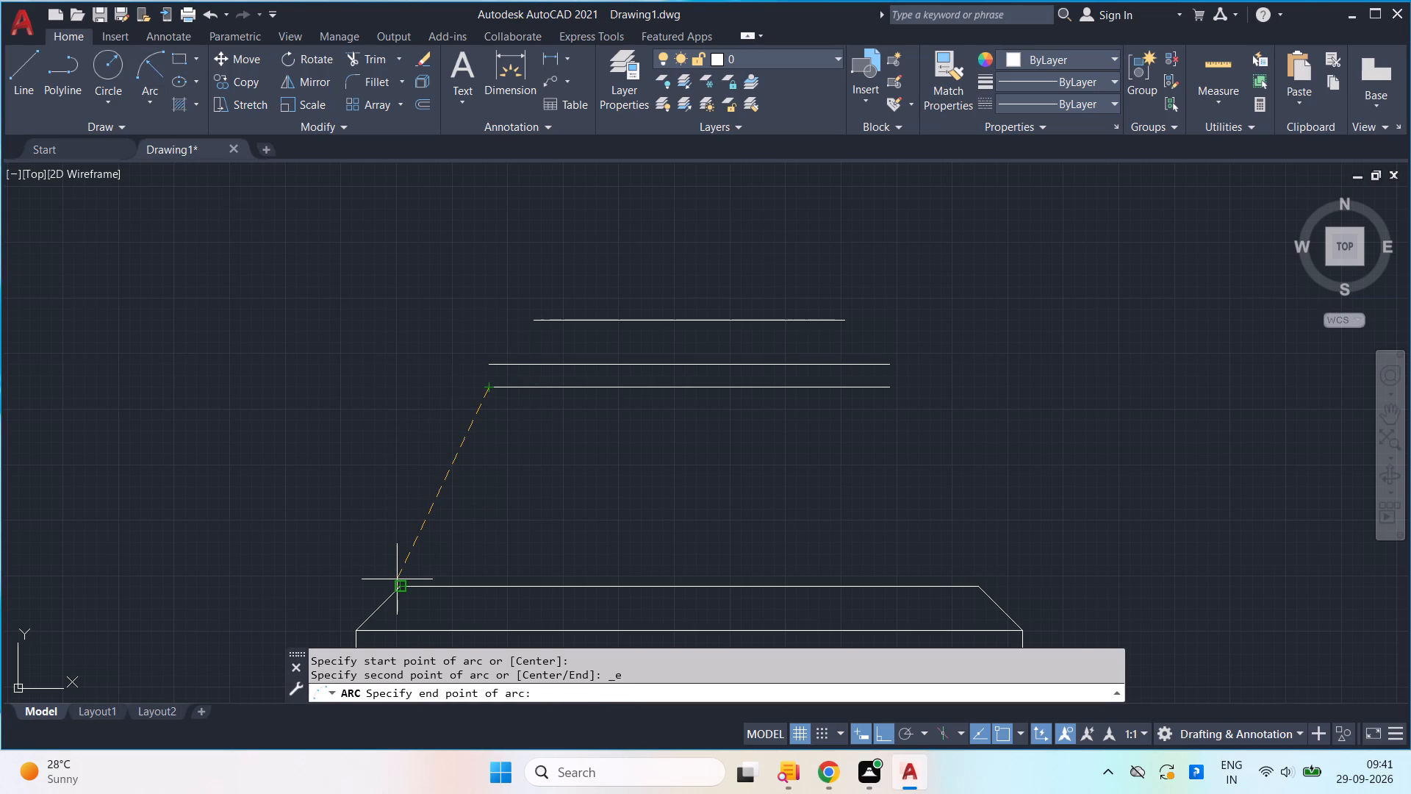
middle_drag(398, 580, 403, 576)
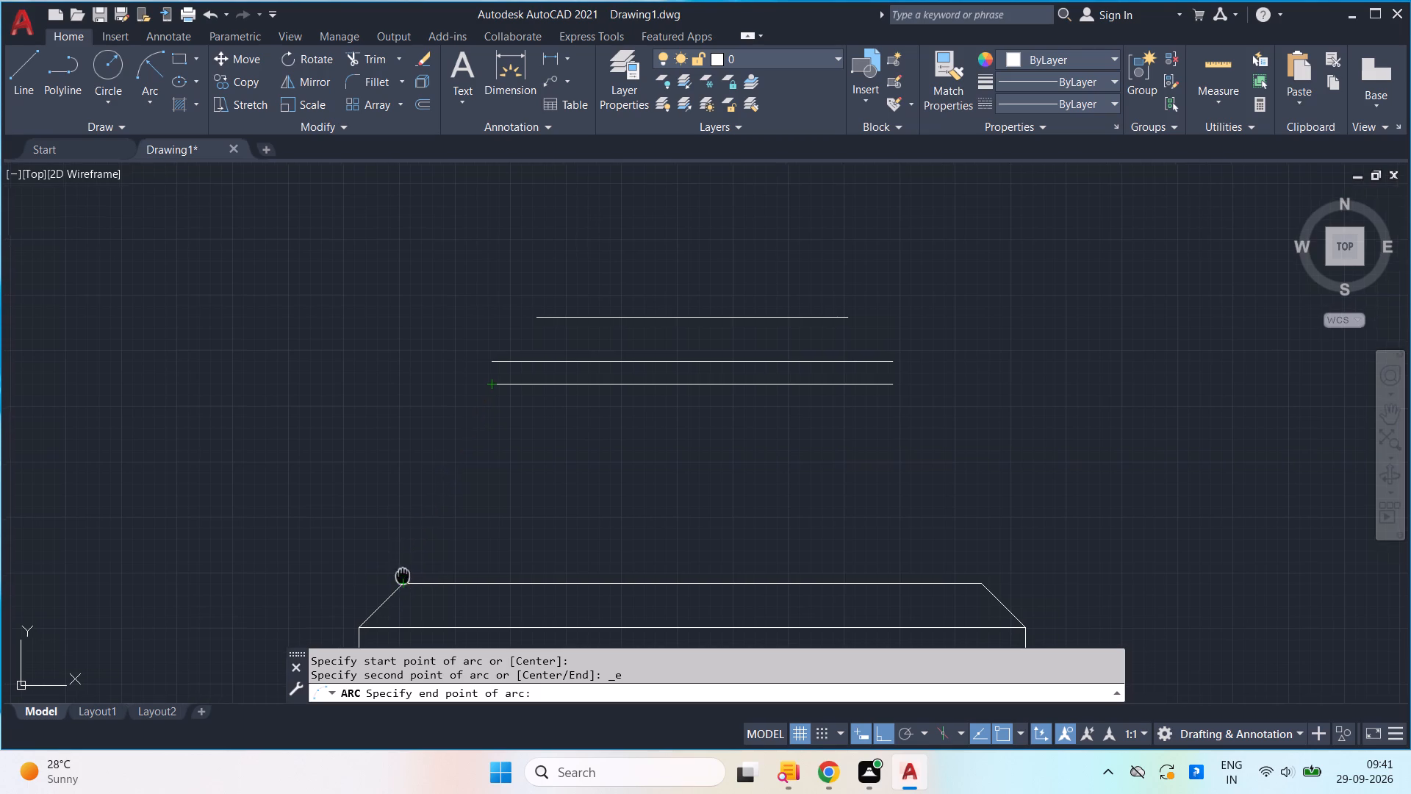
middle_drag(403, 576, 409, 429)
click(405, 438)
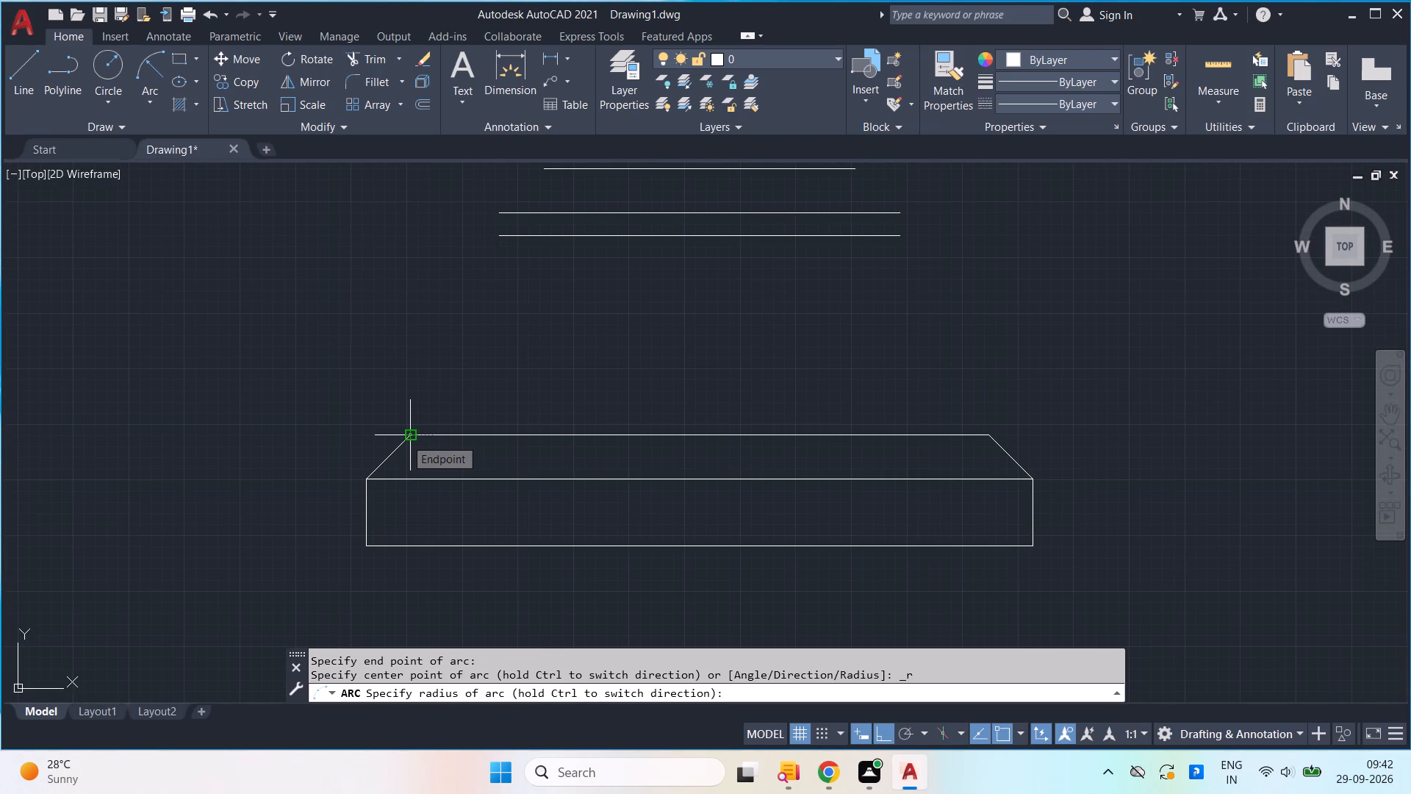
key(6)
key(Return)
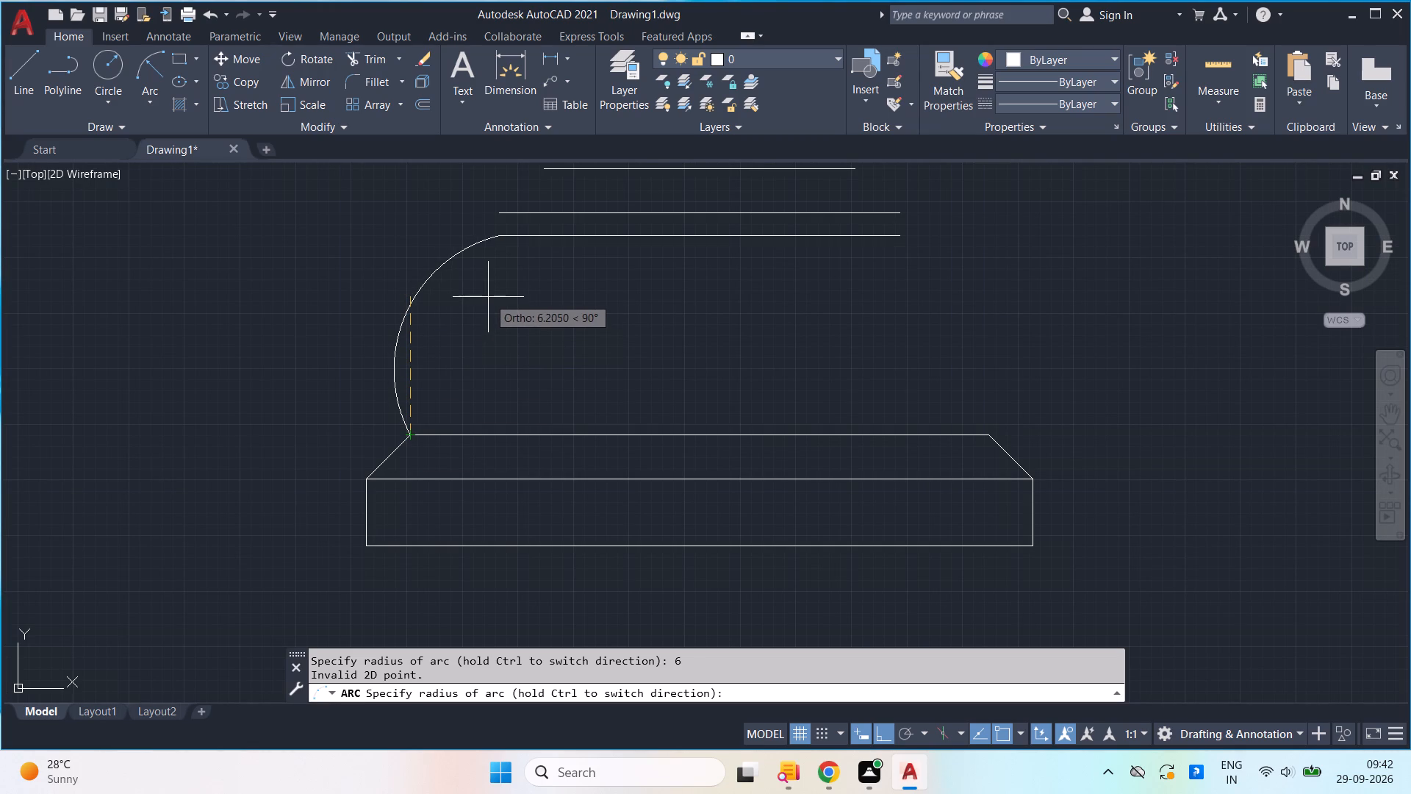
key(6)
key(Return)
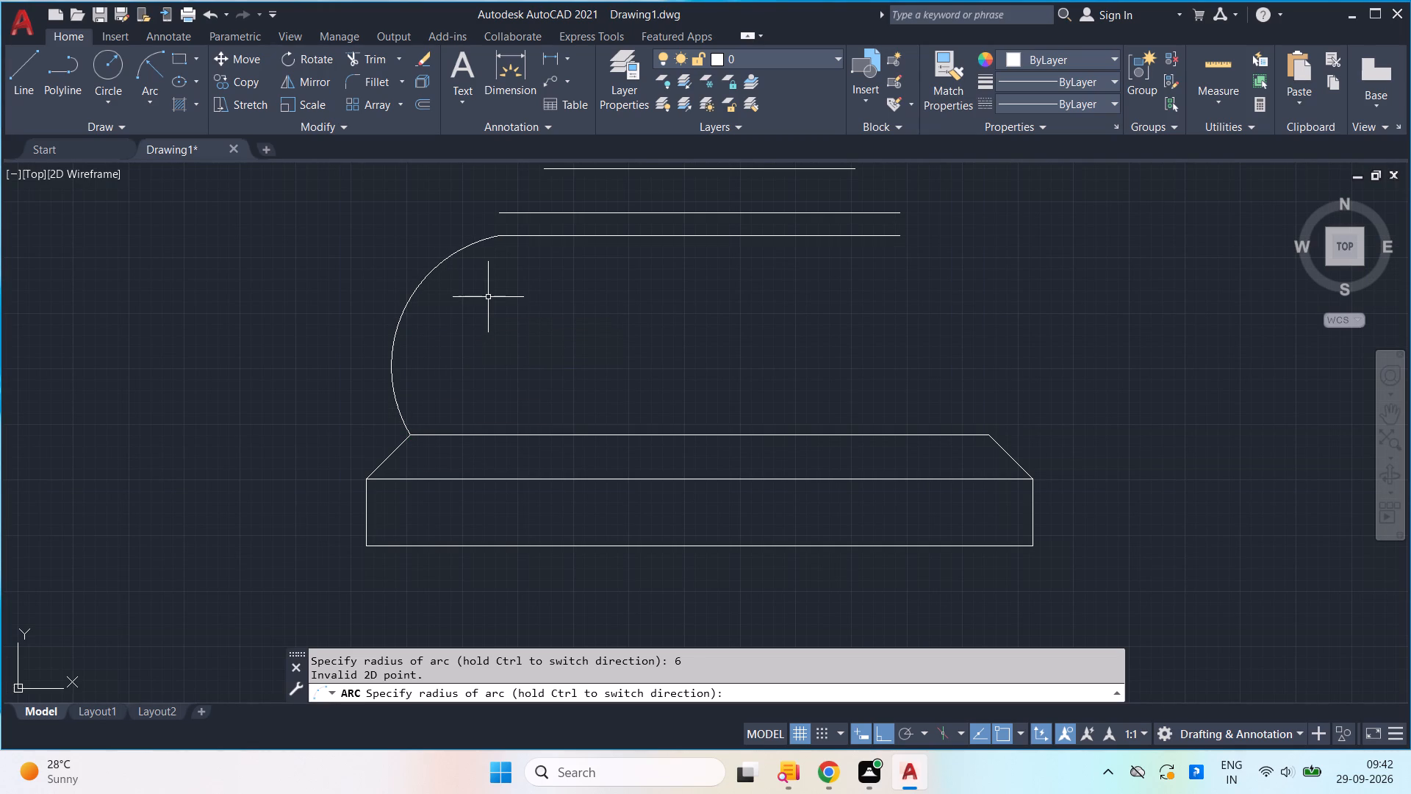
Mirror the arc about a vertical axis through the midpoint of the base's top edge, keeping the original.
click(429, 321)
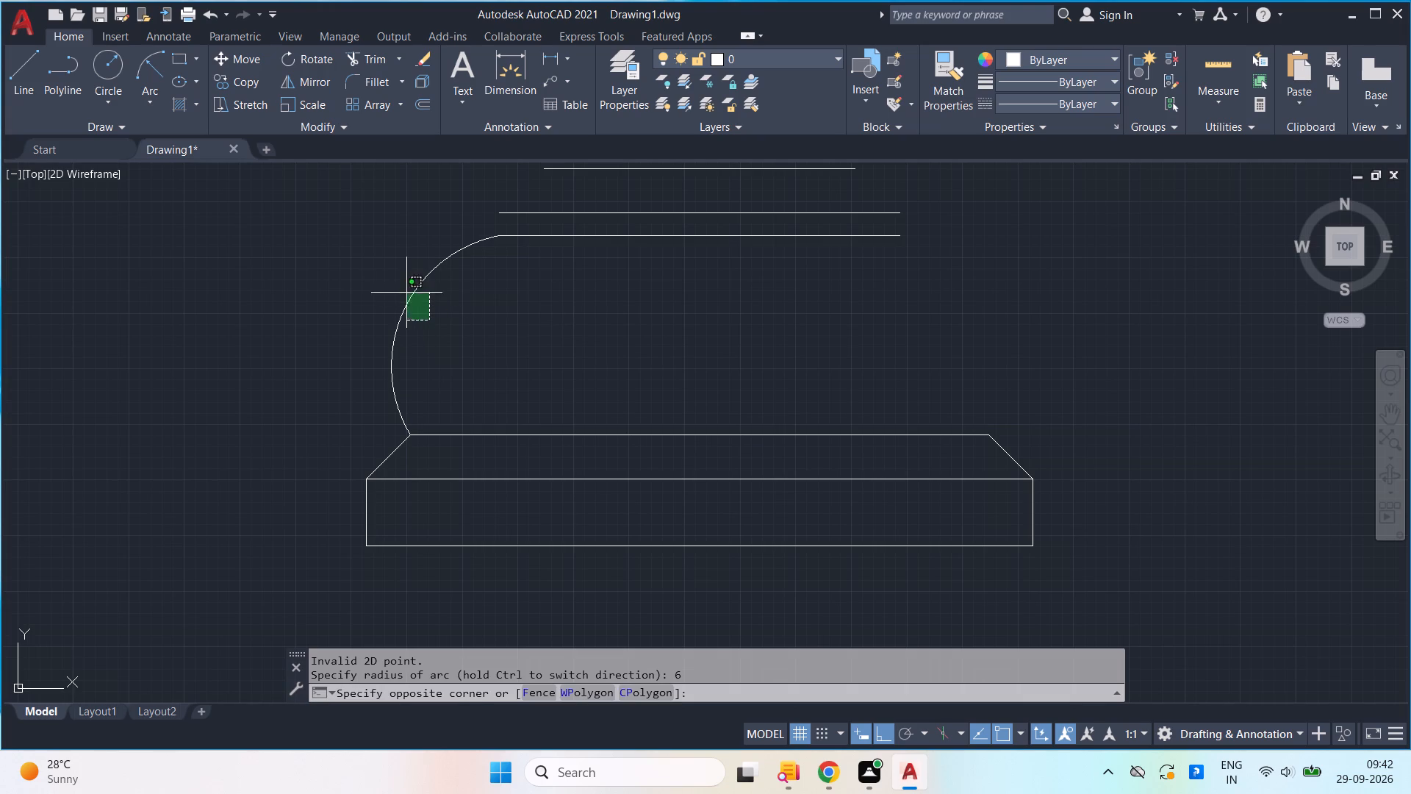
click(373, 267)
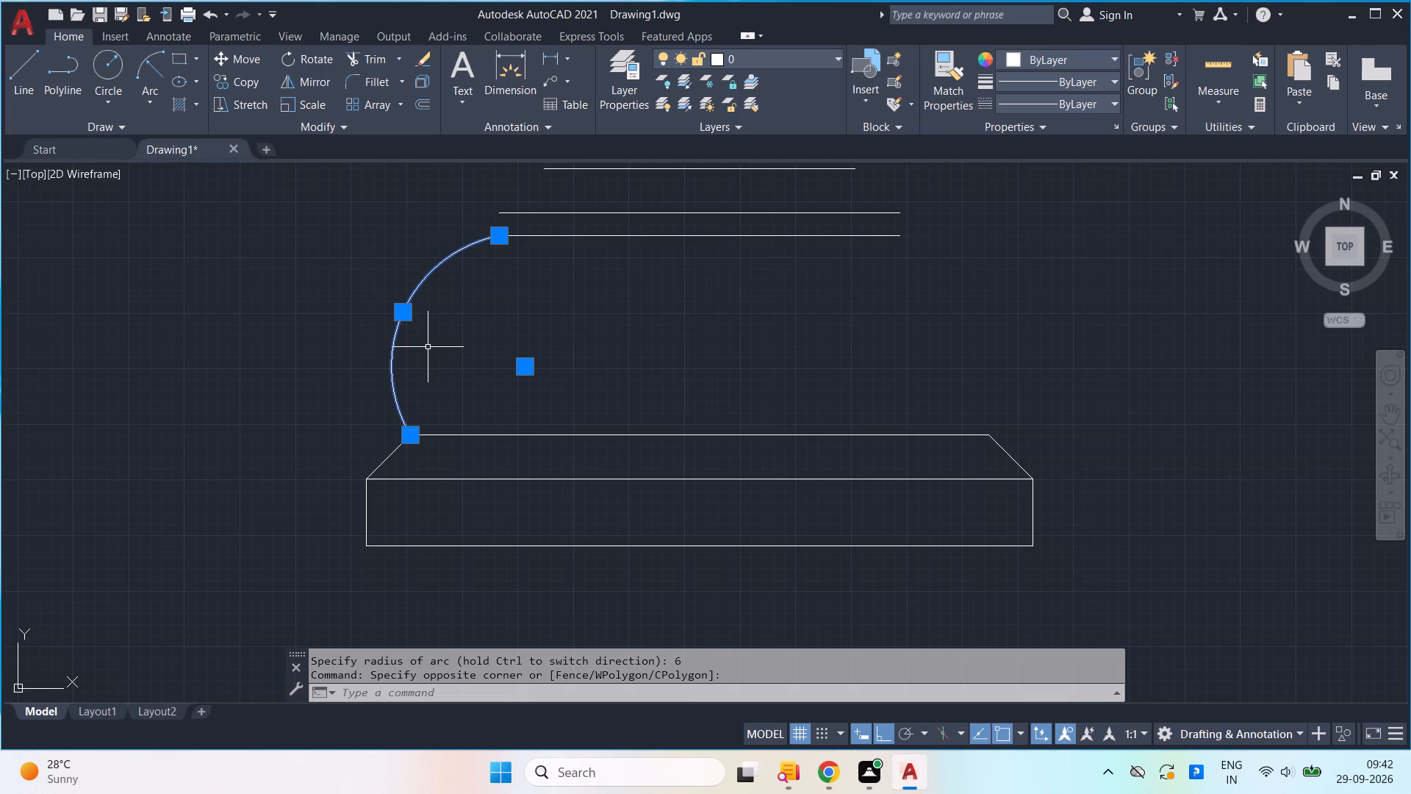
text(mi)
key(Return)
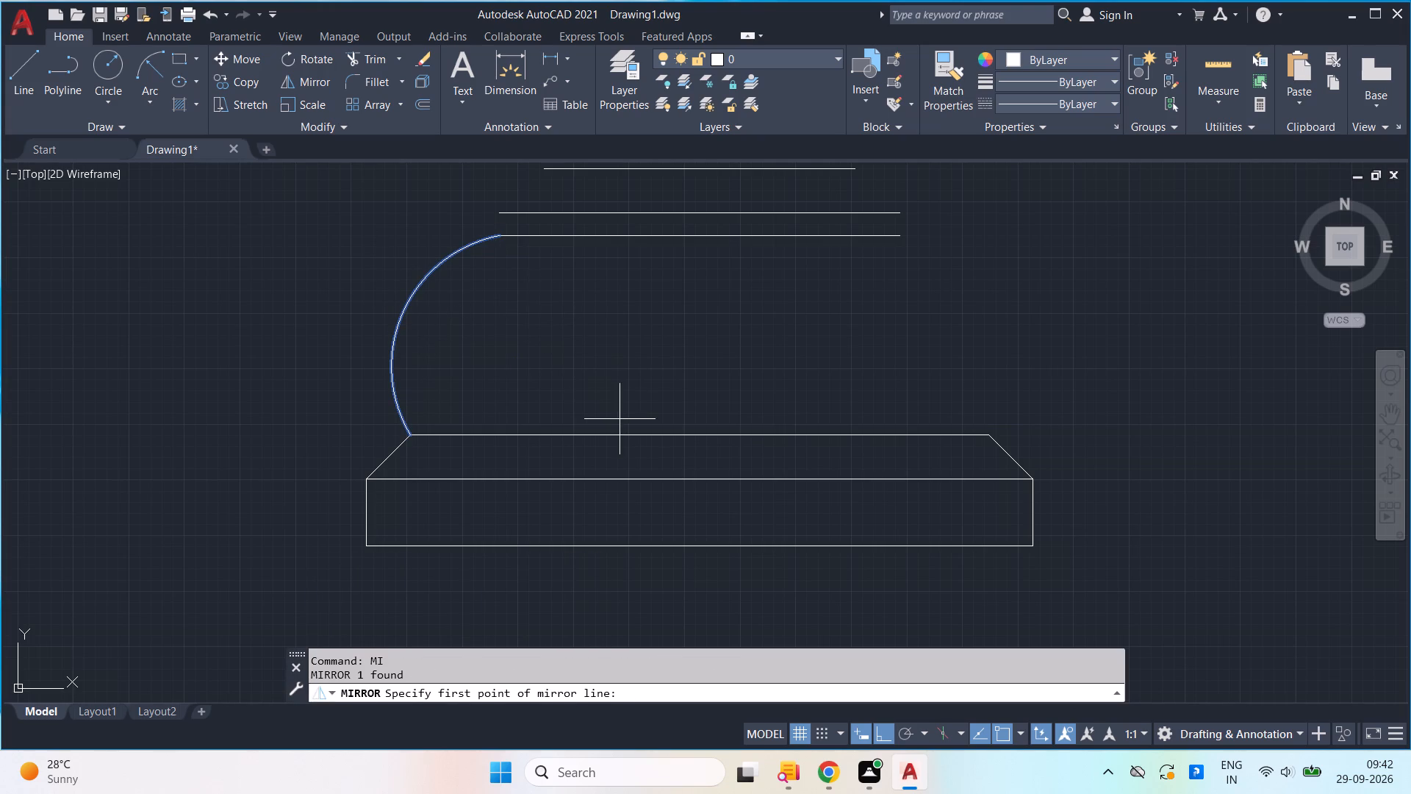
click(698, 435)
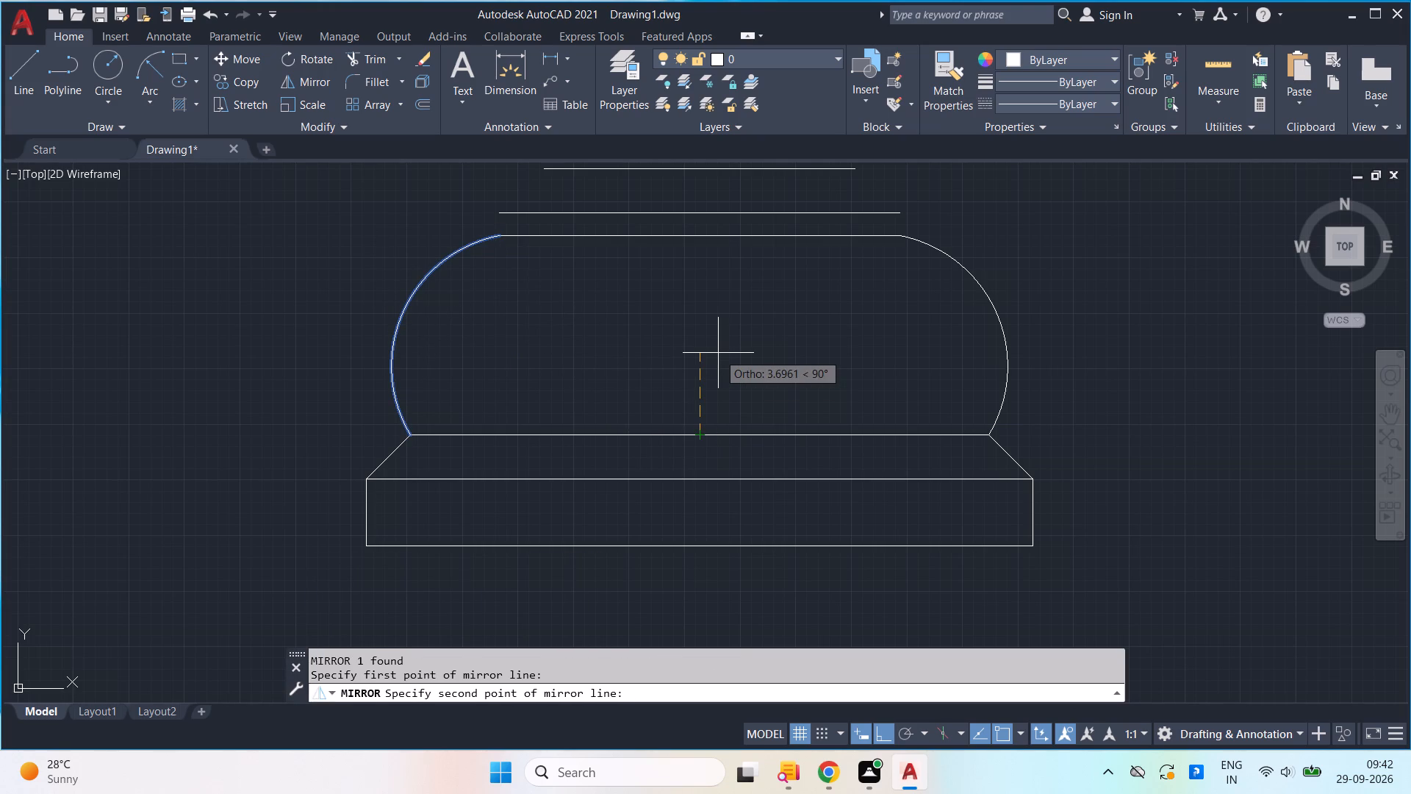
click(718, 353)
scroll(1016, 435, up, 3)
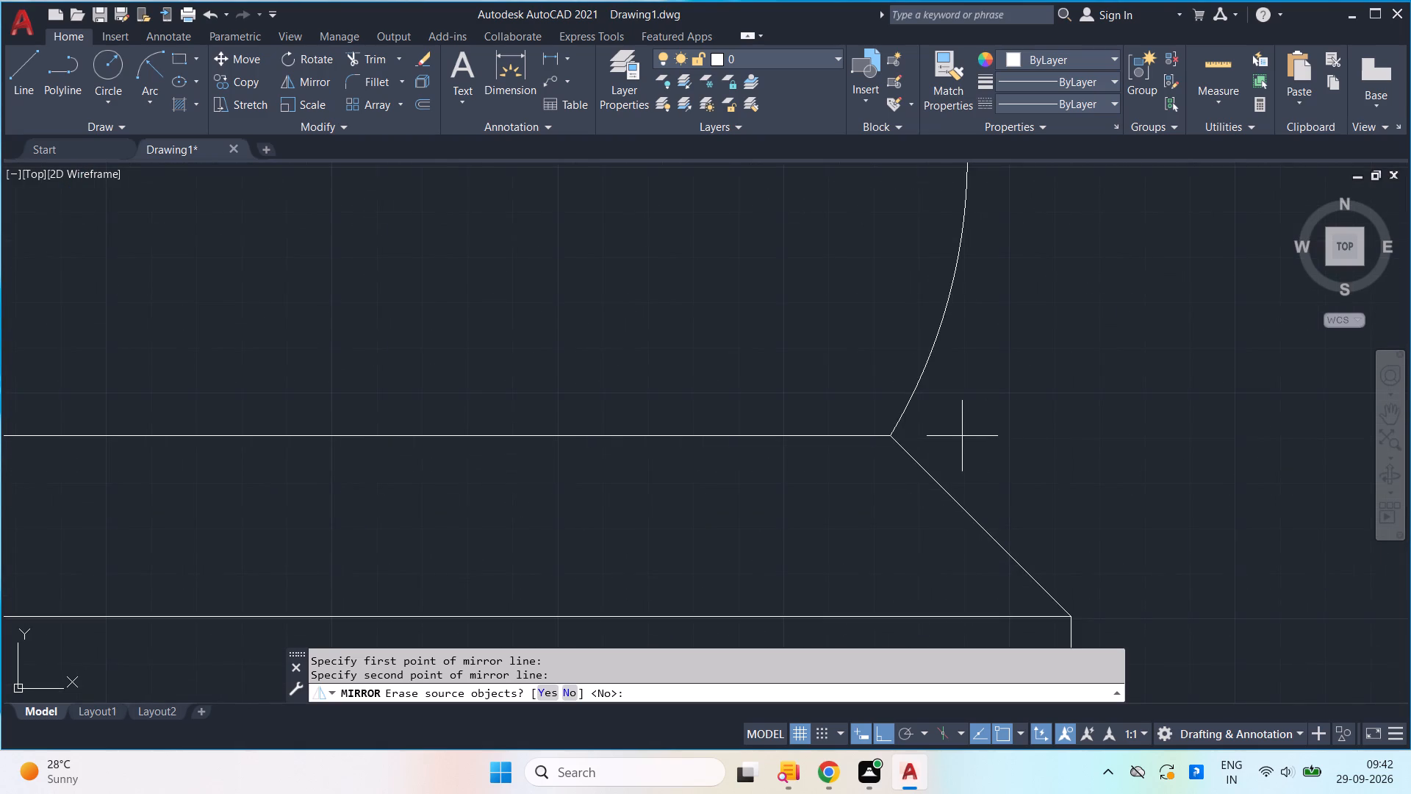
scroll(961, 435, up, 1)
scroll(961, 439, down, 5)
key(Return)
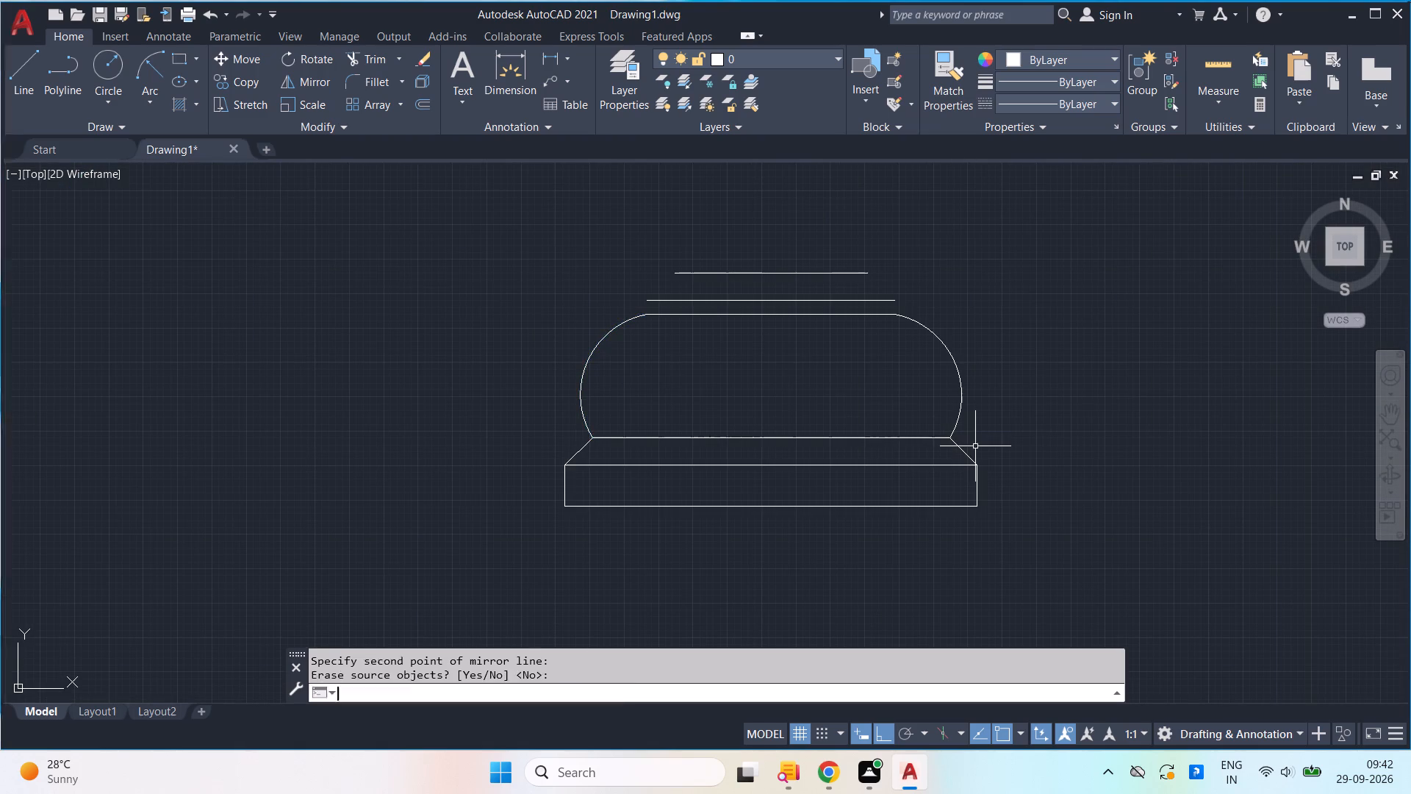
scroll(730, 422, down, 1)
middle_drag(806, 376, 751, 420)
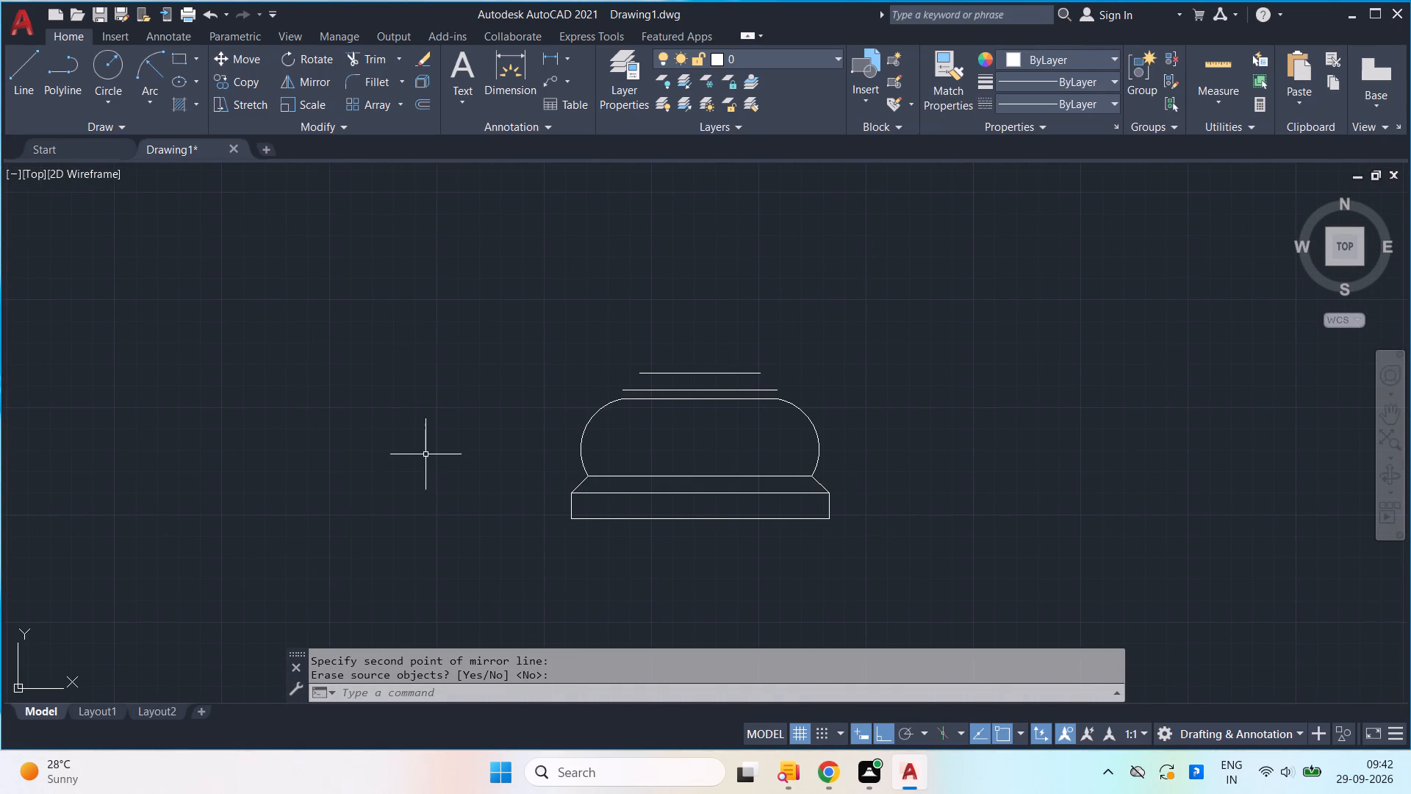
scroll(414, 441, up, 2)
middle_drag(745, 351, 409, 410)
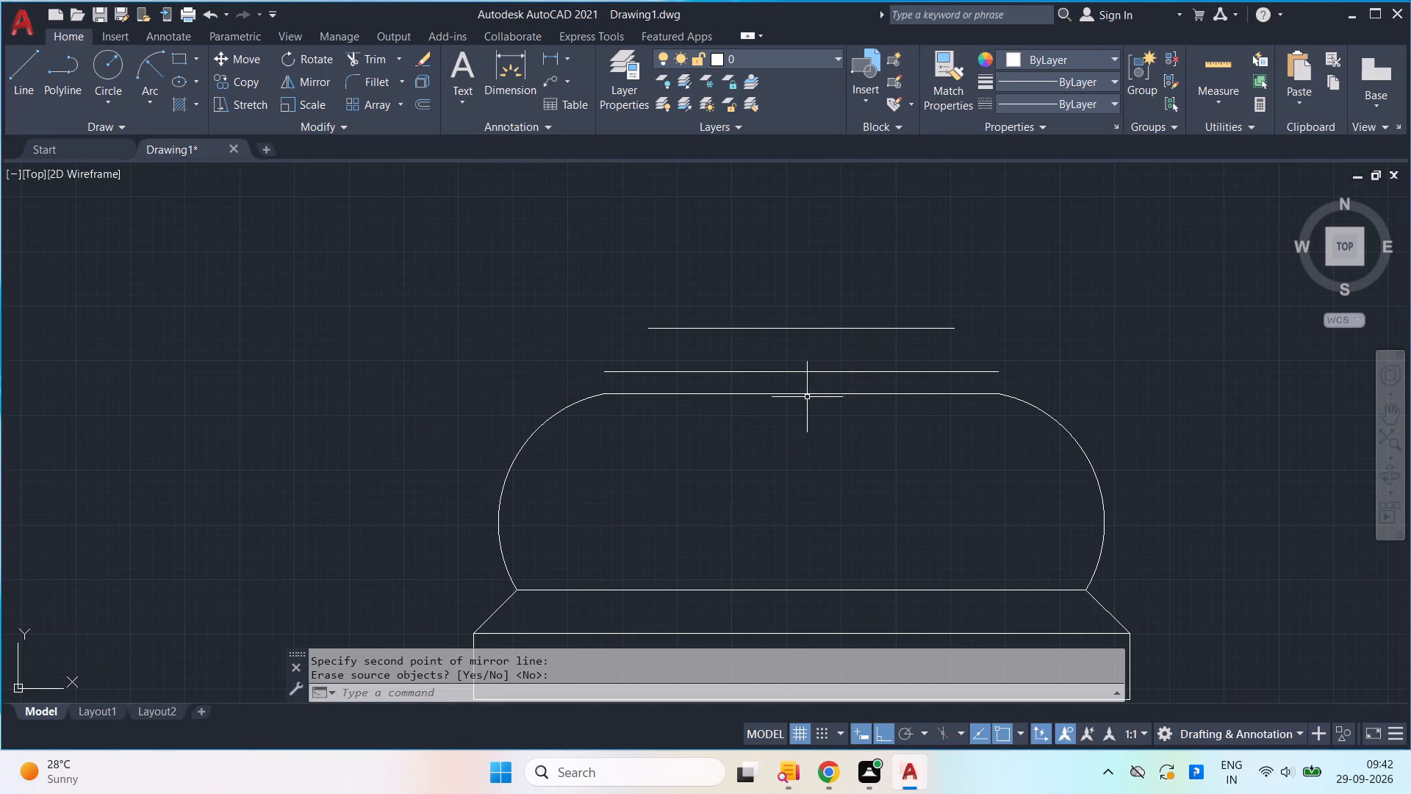
Draw a Start, End, Radius arc of radius 2 from the topmost line's left end to the left end of the line below it.
scroll(810, 379, up, 1)
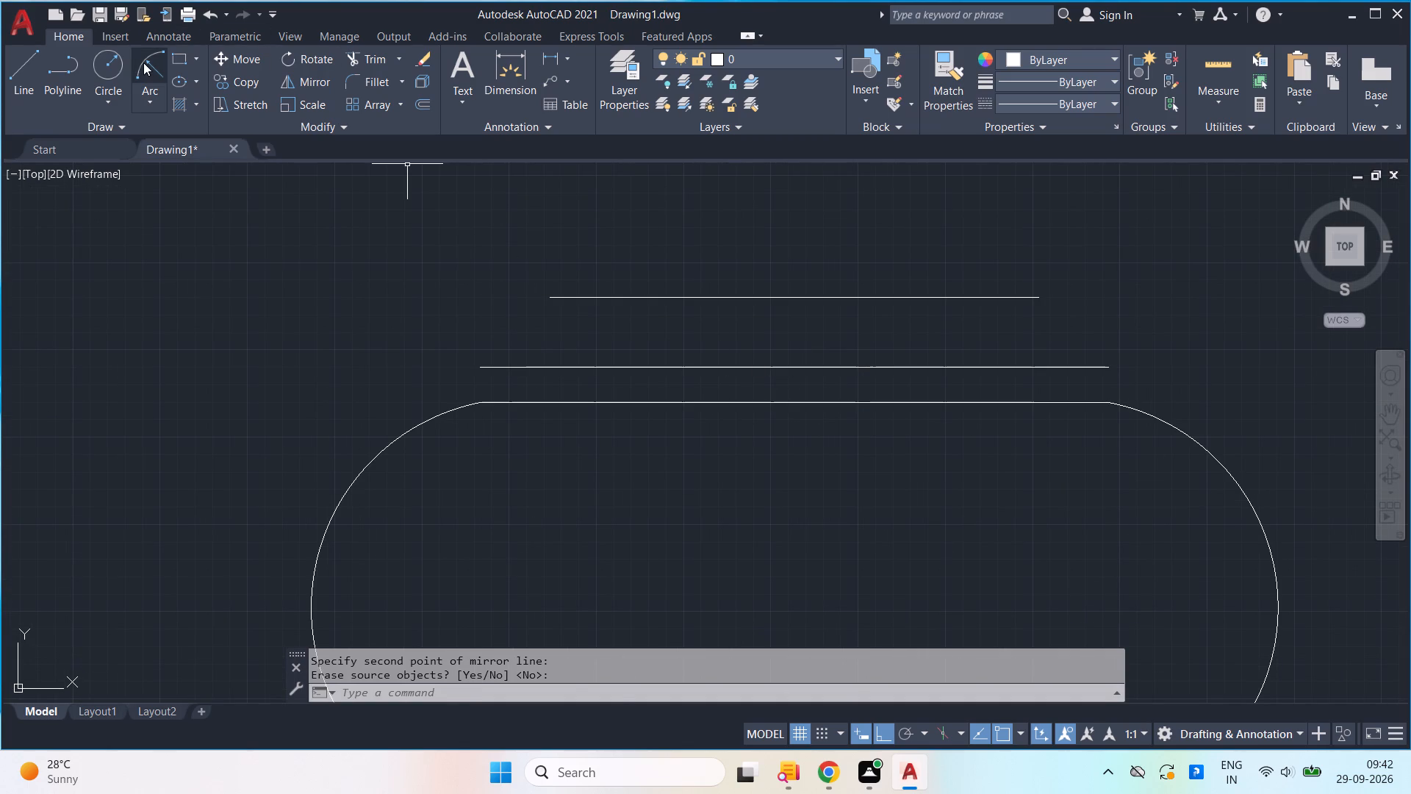
click(143, 62)
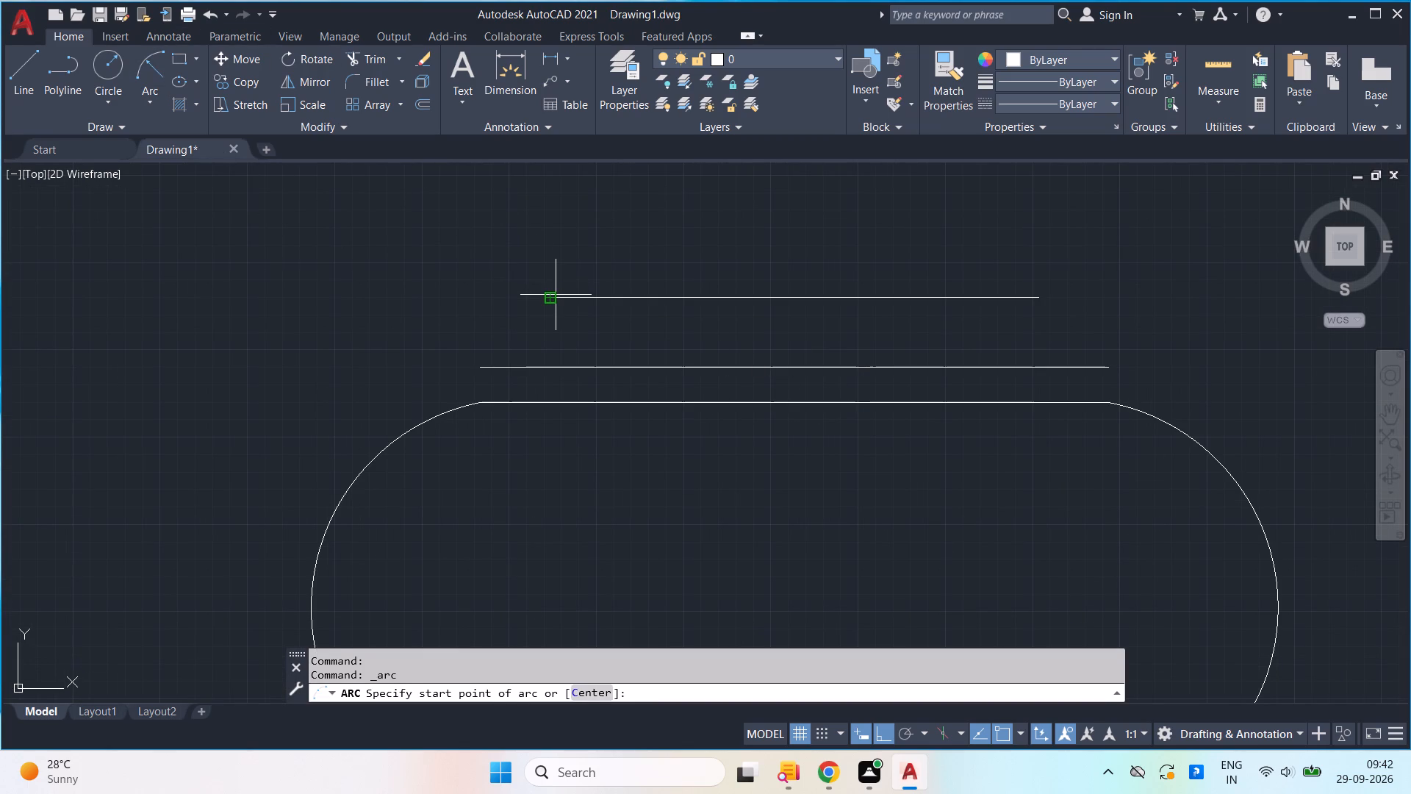
click(556, 295)
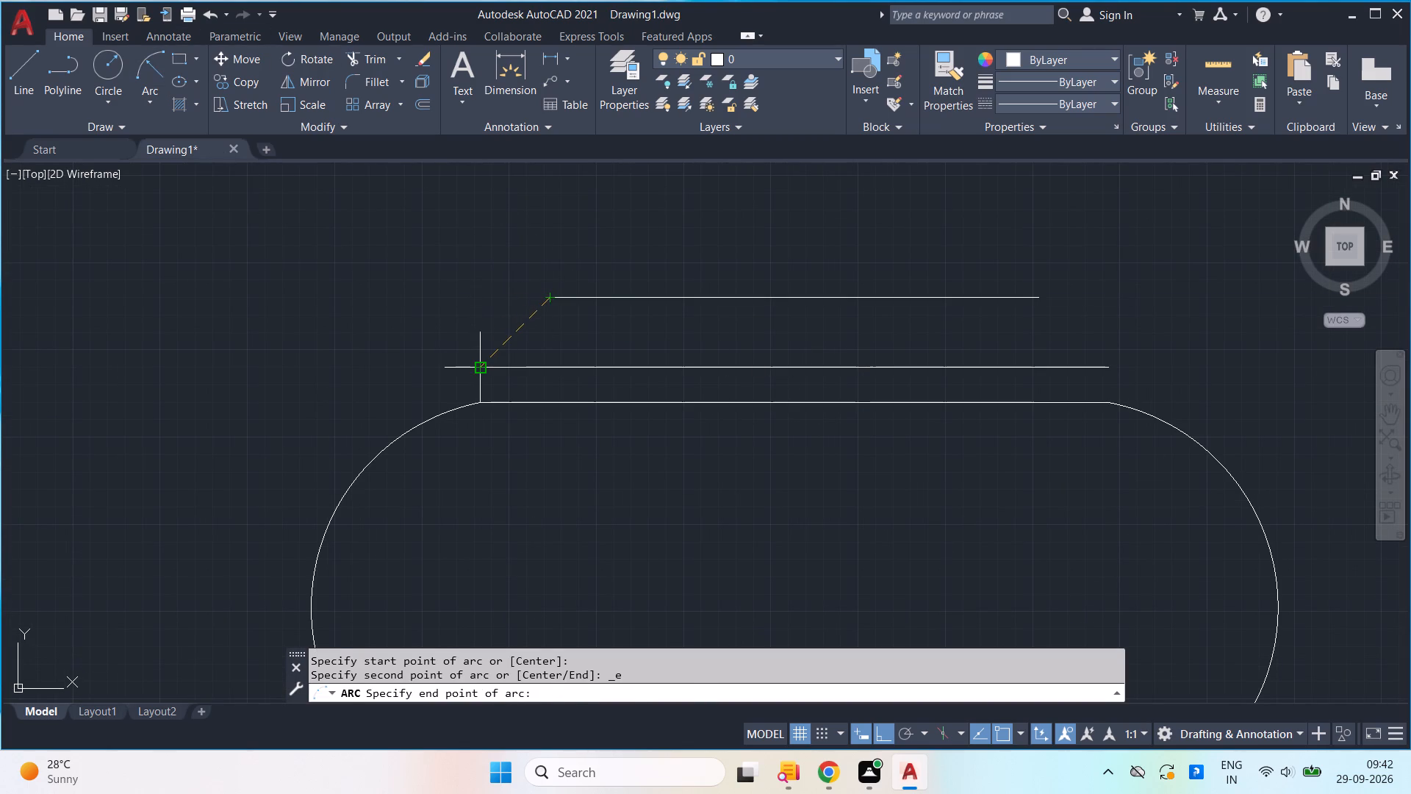
click(479, 368)
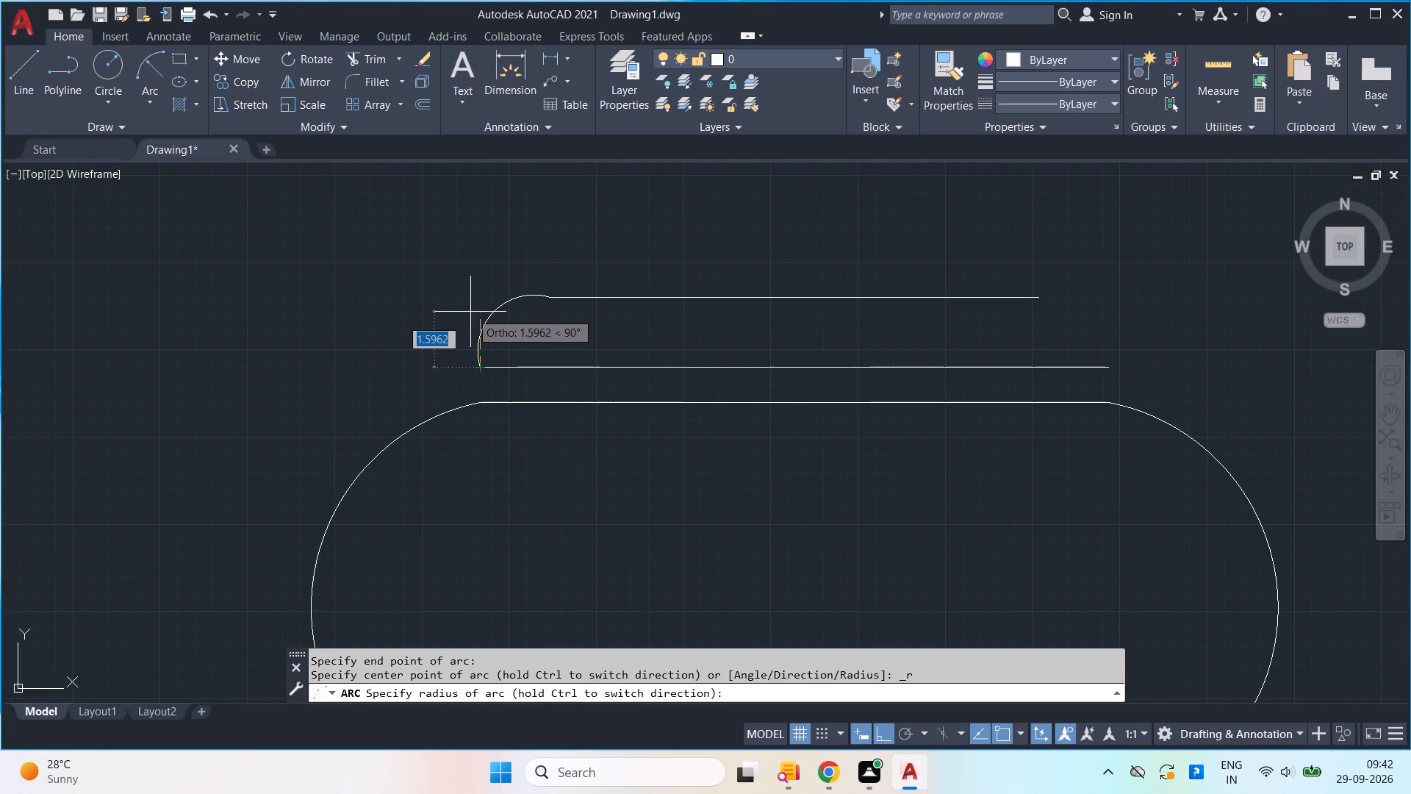
key(2)
key(Return)
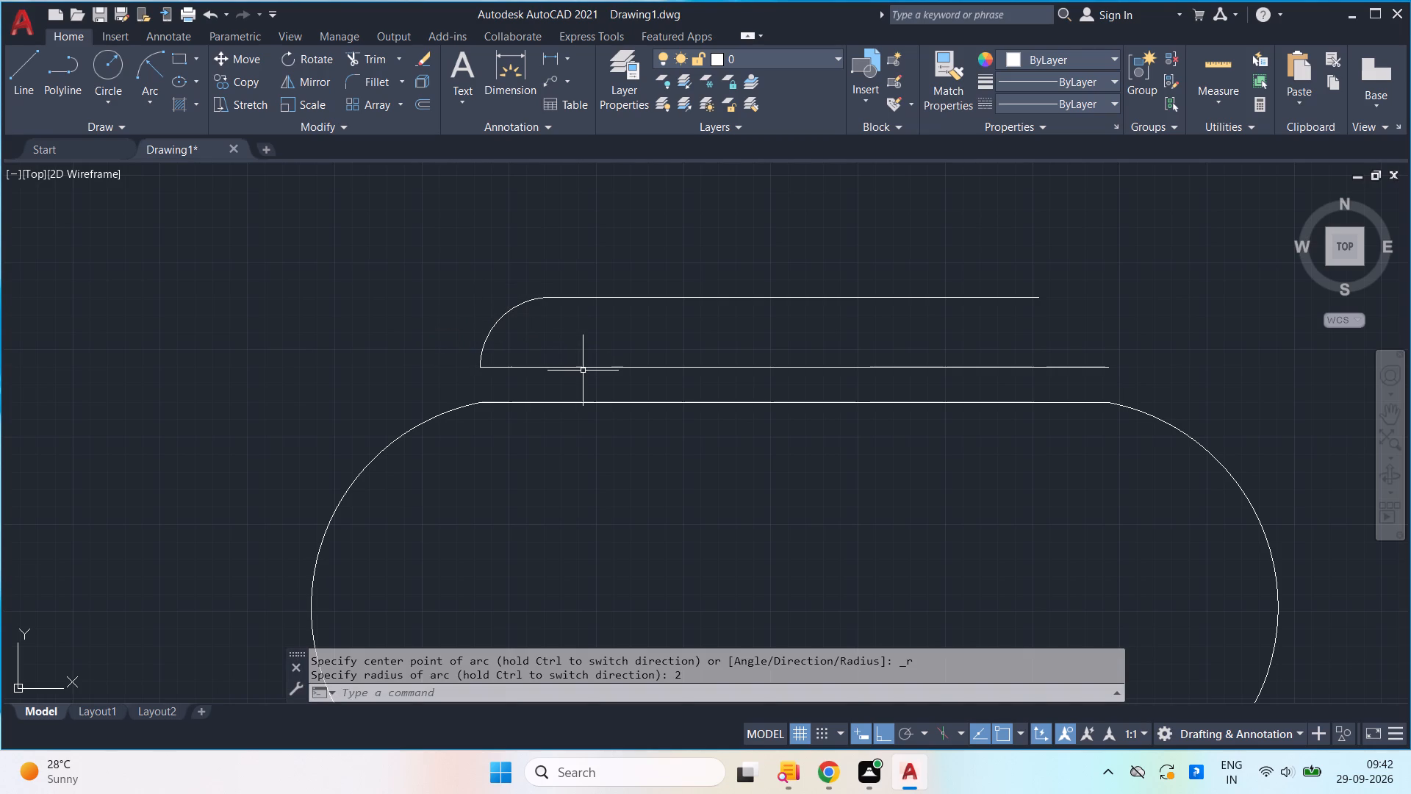
Mirror the radius-2 arc about a vertical axis through the topmost line's midpoint, keeping the original.
click(525, 345)
click(457, 309)
text(mi)
key(Return)
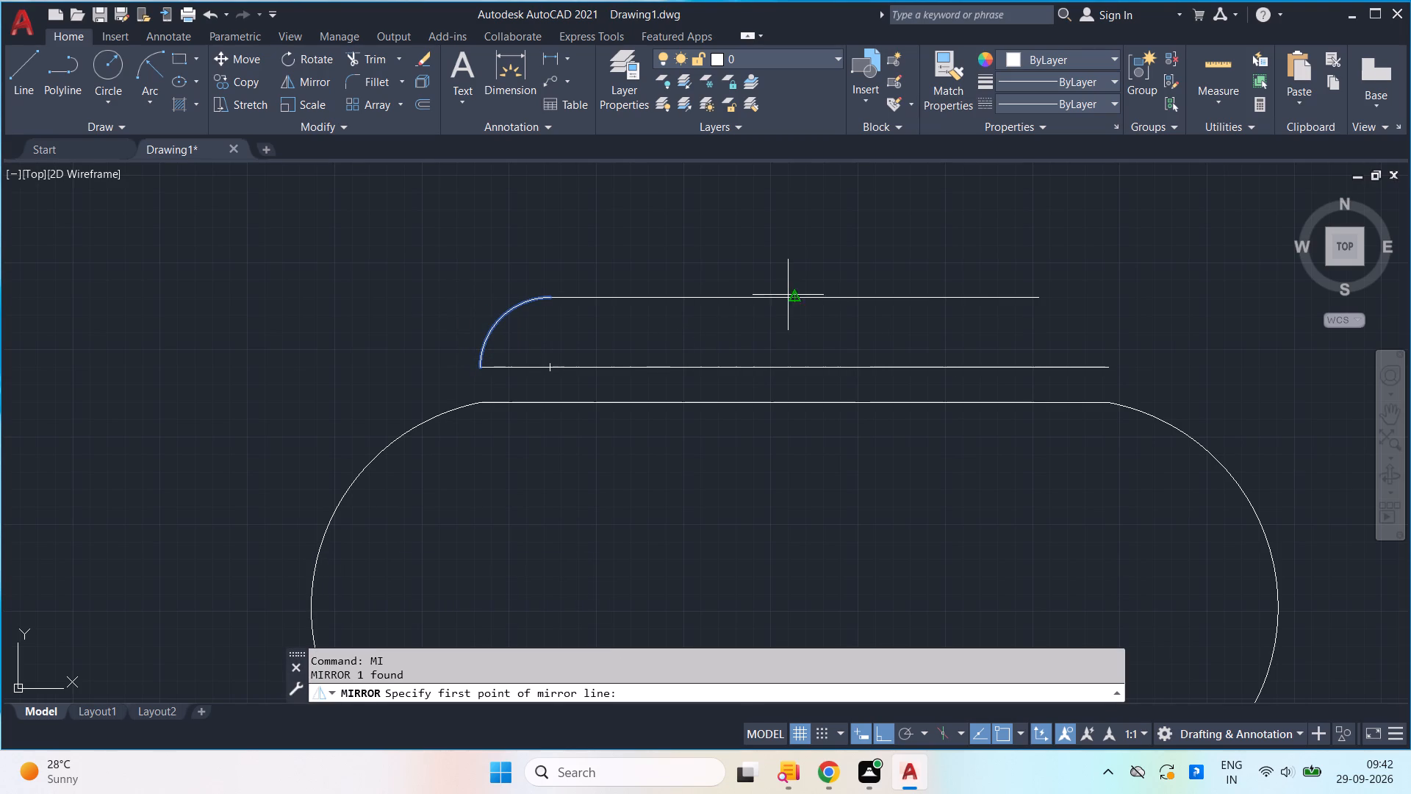
click(792, 299)
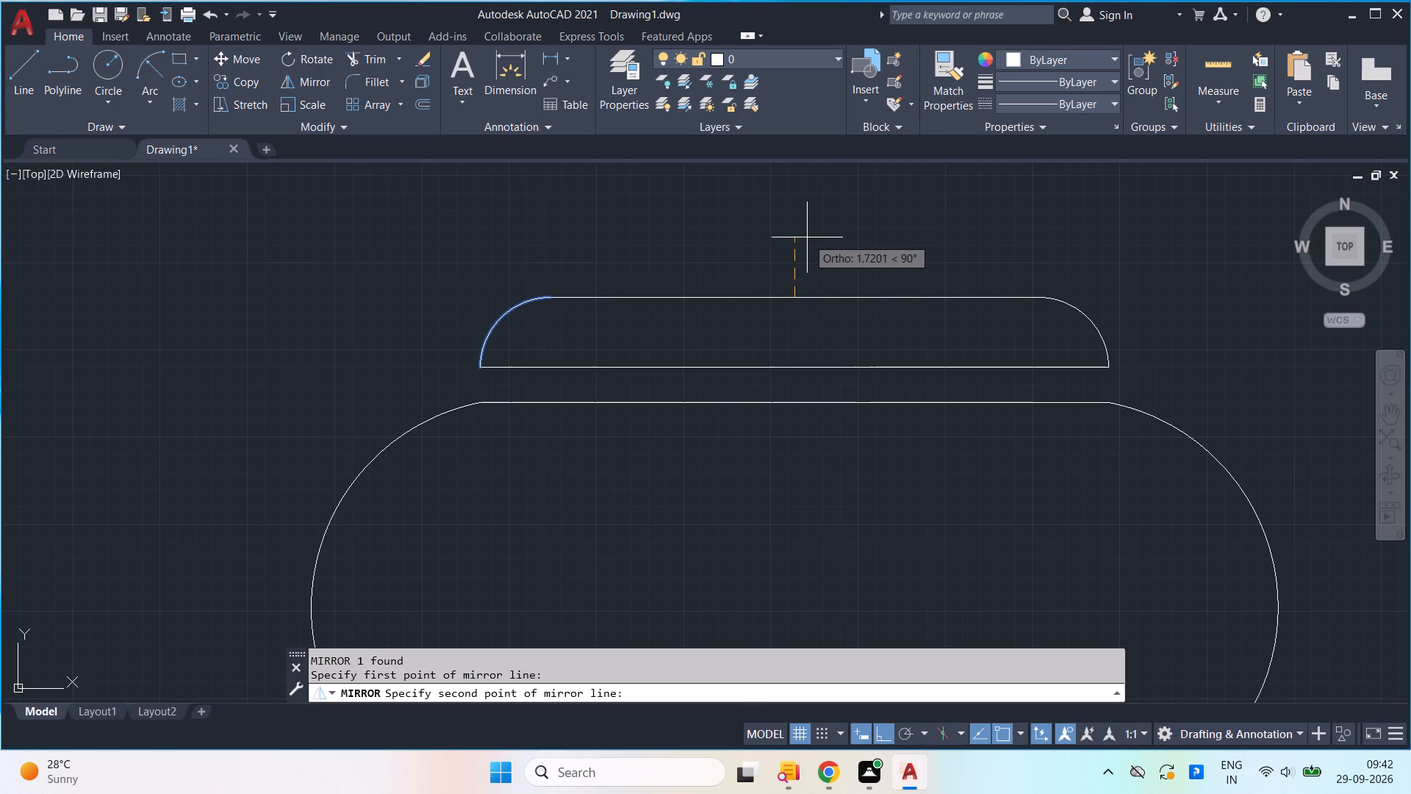
click(807, 237)
key(Return)
Draw vertical lines joining the left ends and the right ends of the two lower short lines to close the neck.
key(l)
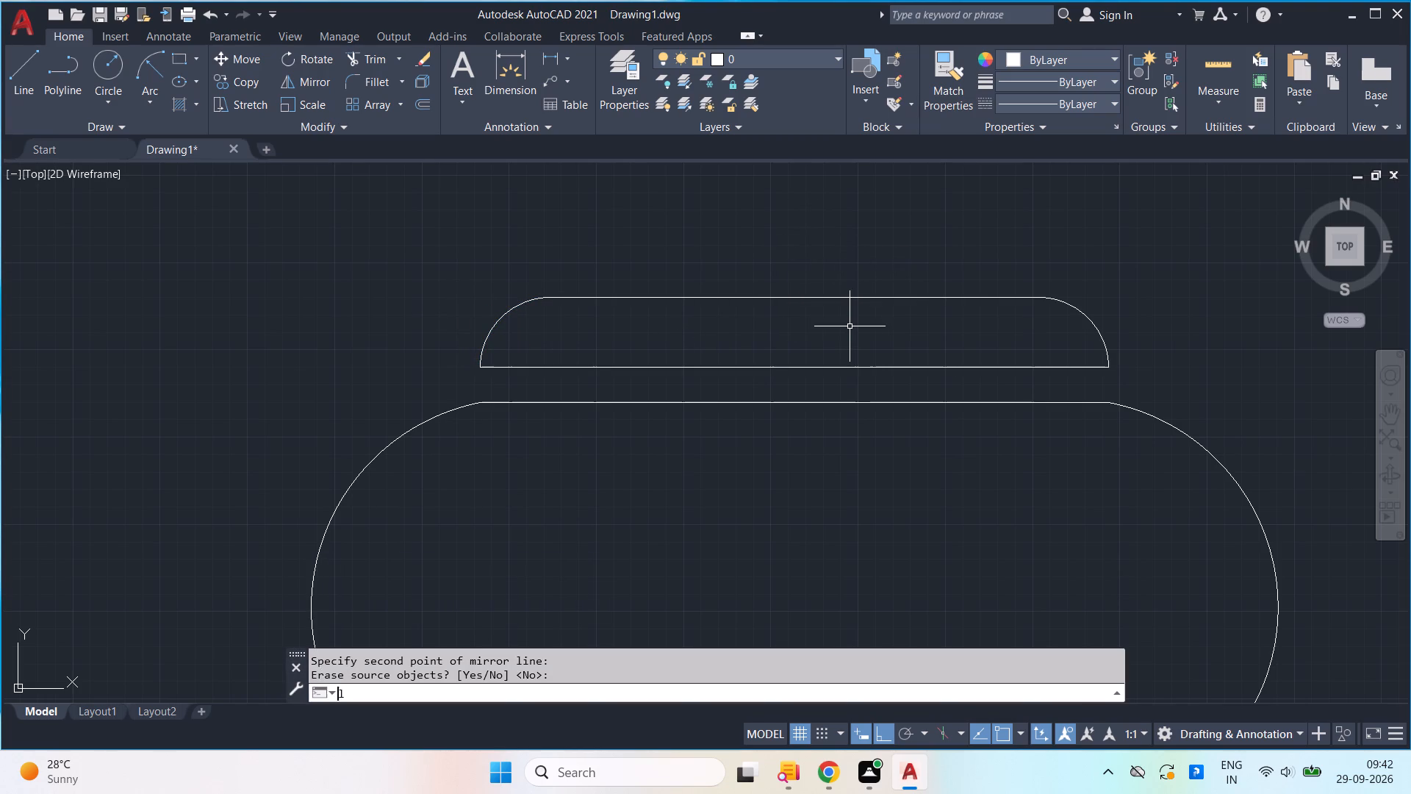
key(Return)
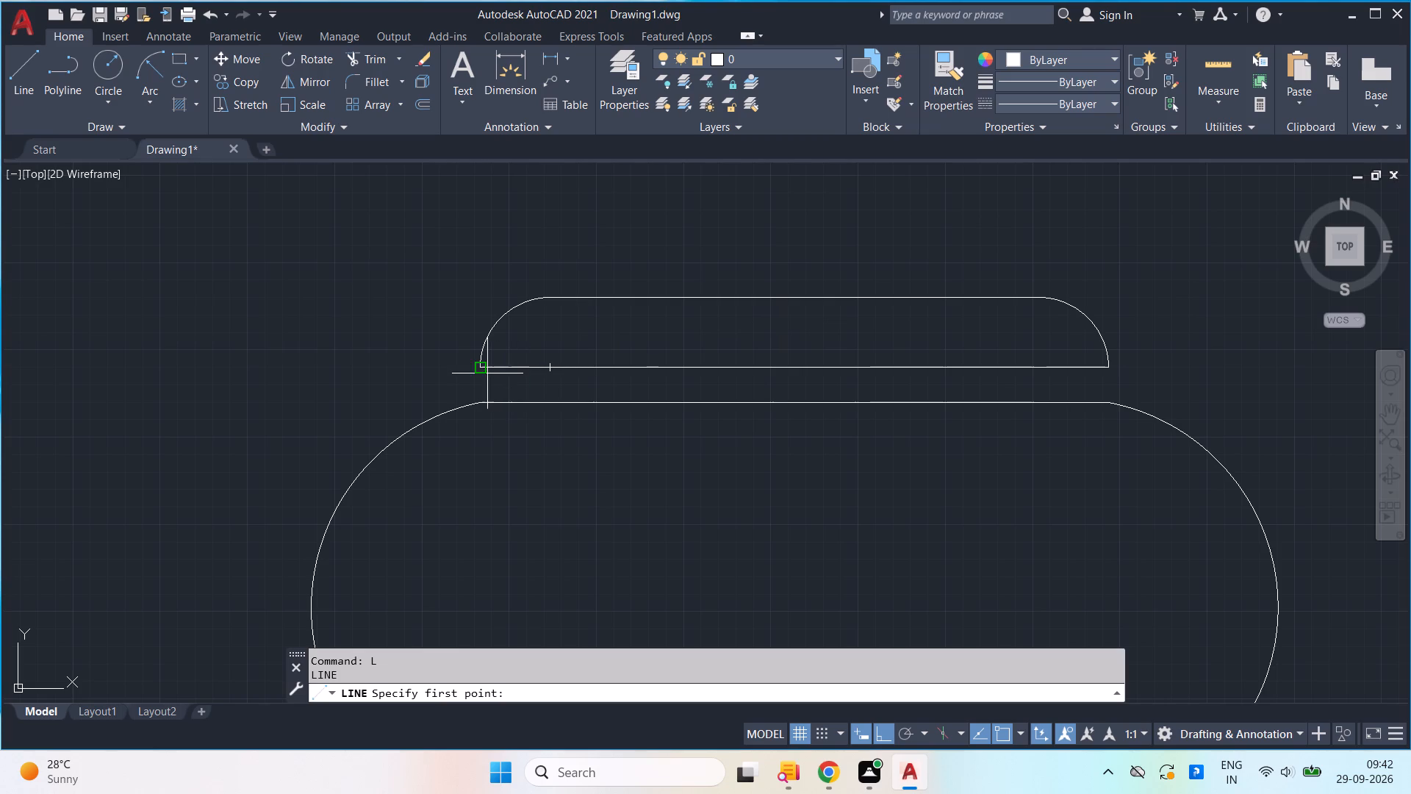
click(485, 372)
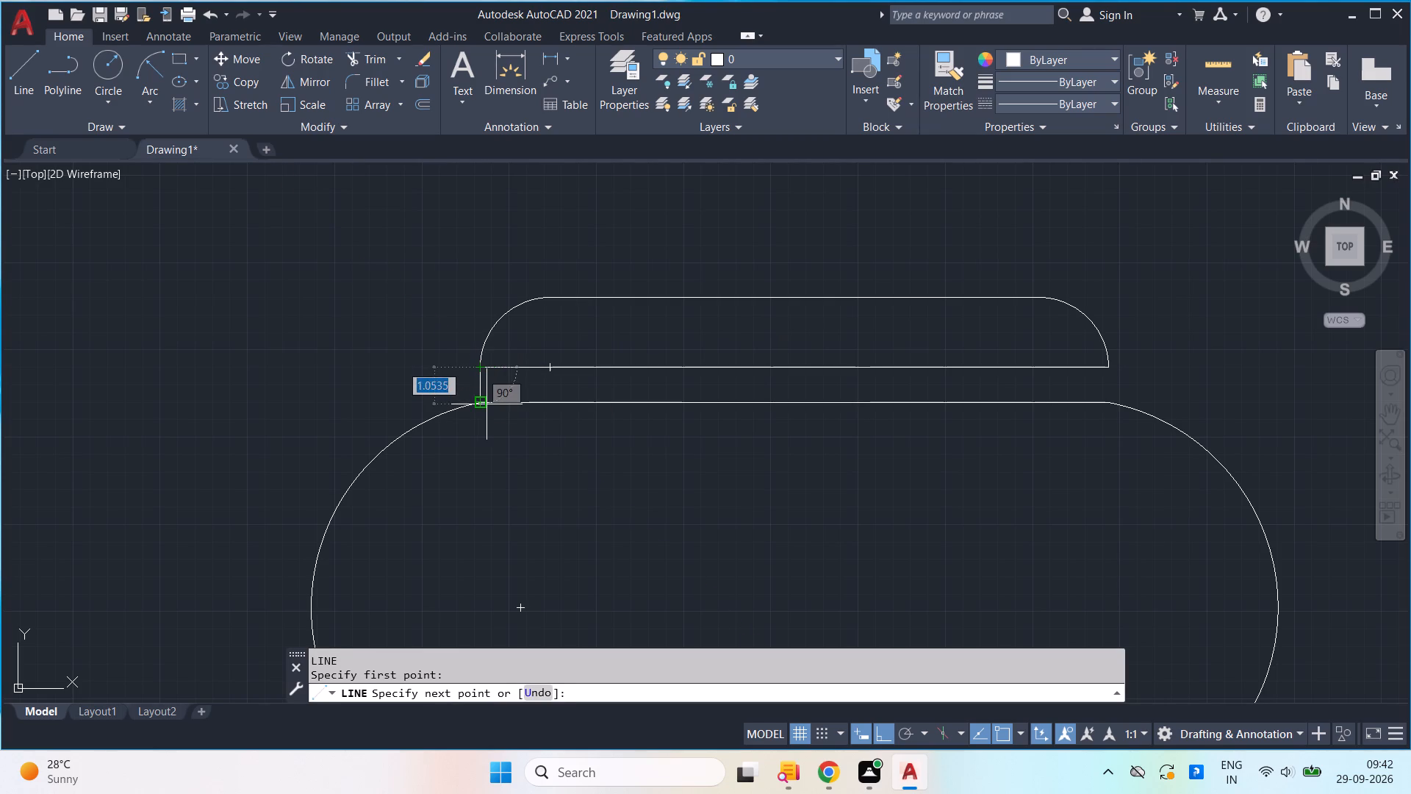
click(487, 404)
key(space)
key(space)
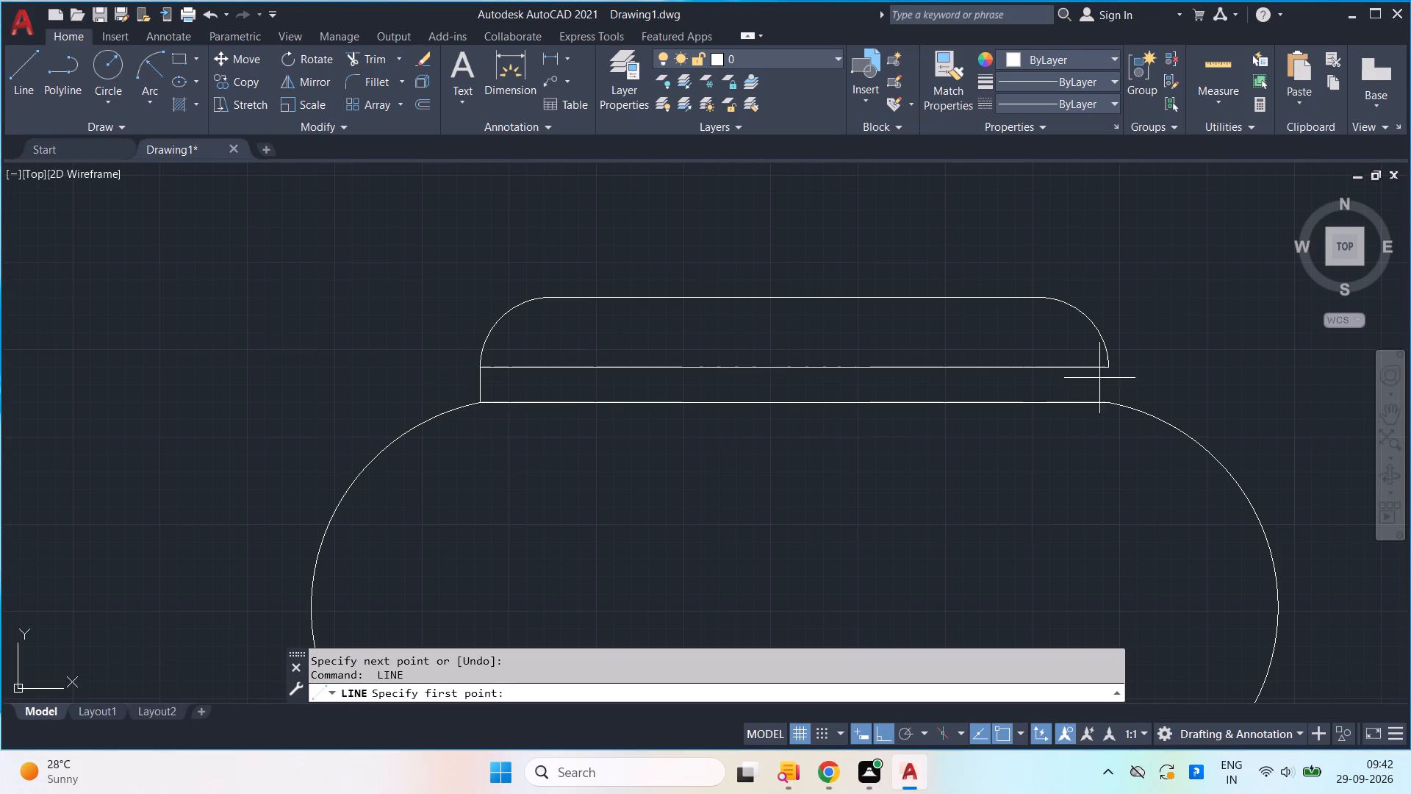
click(1107, 363)
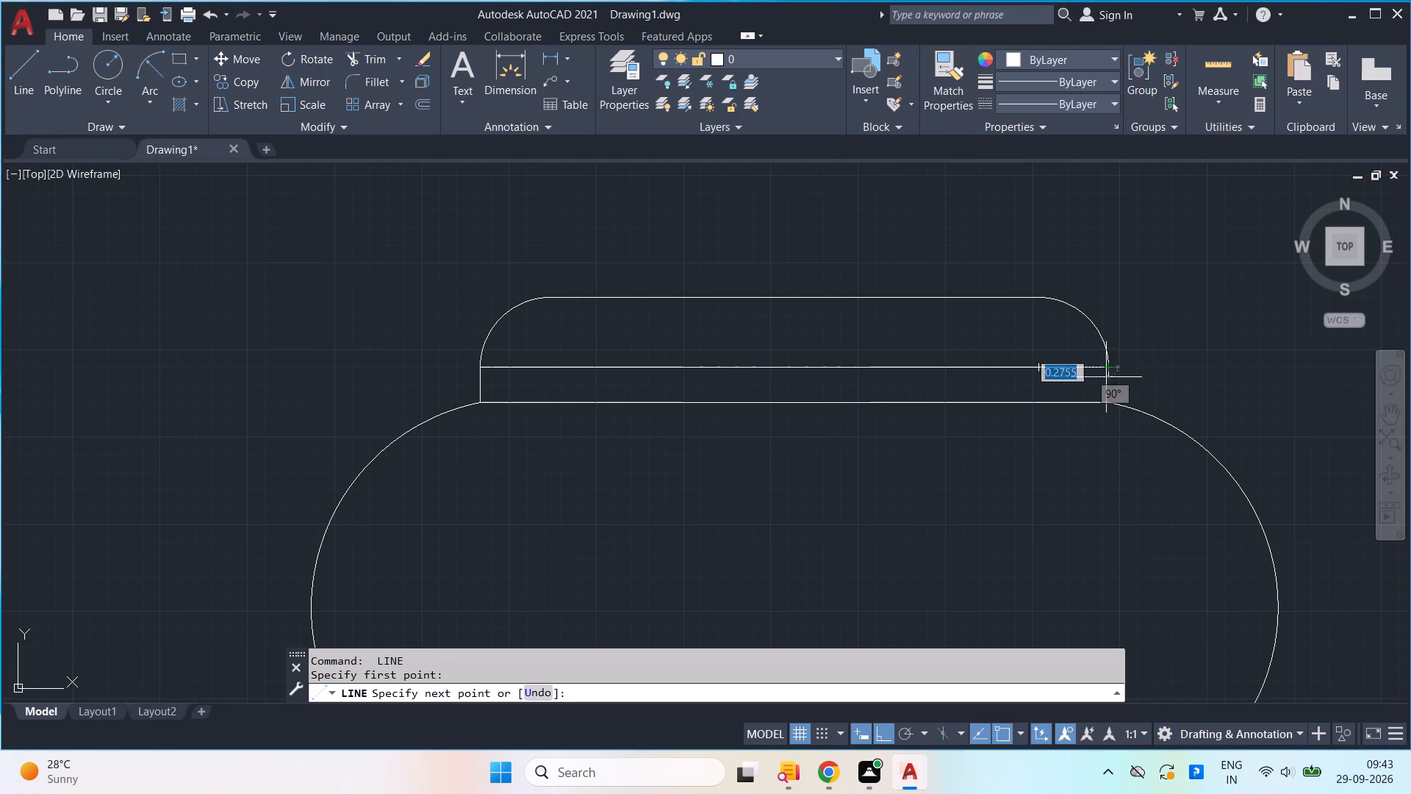
click(1107, 405)
key(space)
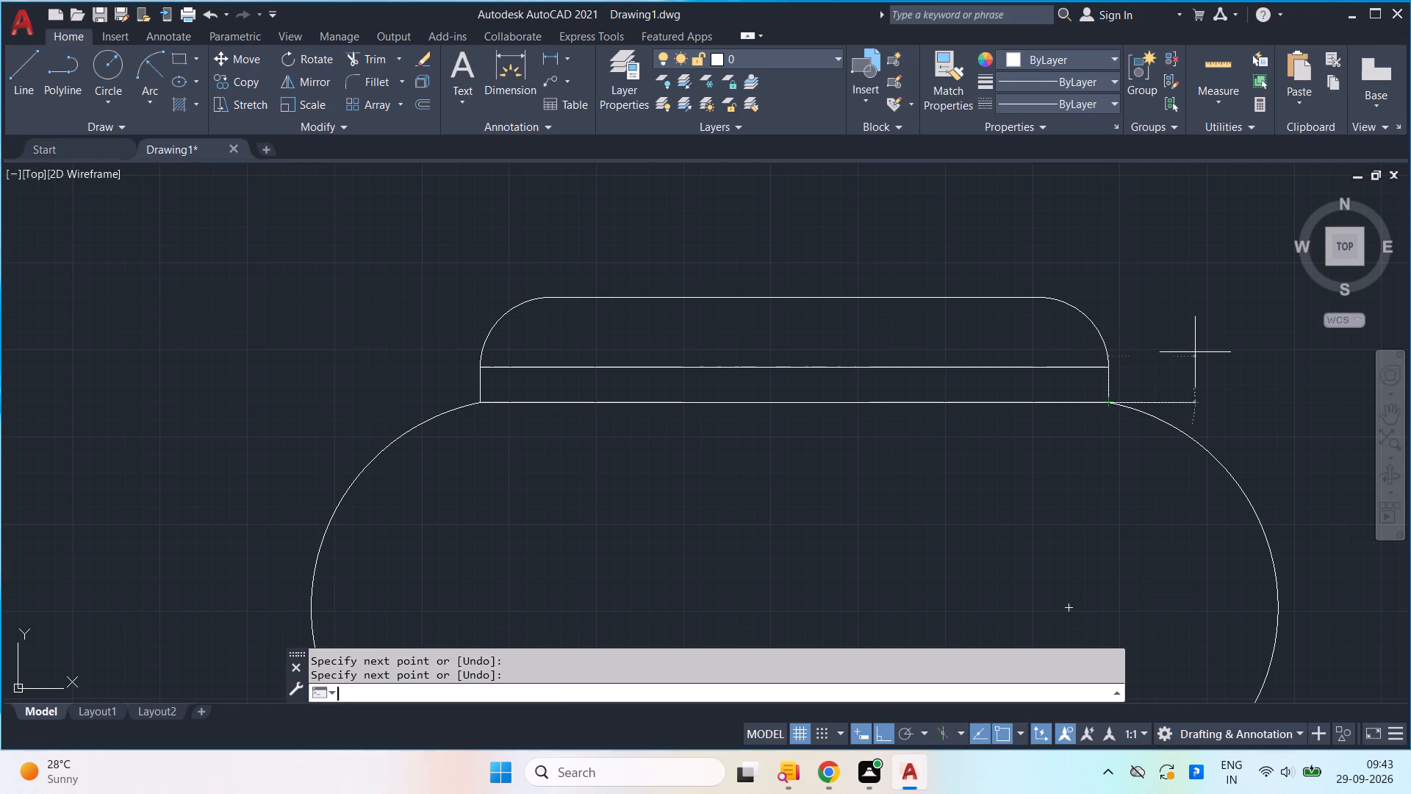
scroll(1173, 368, down, 2)
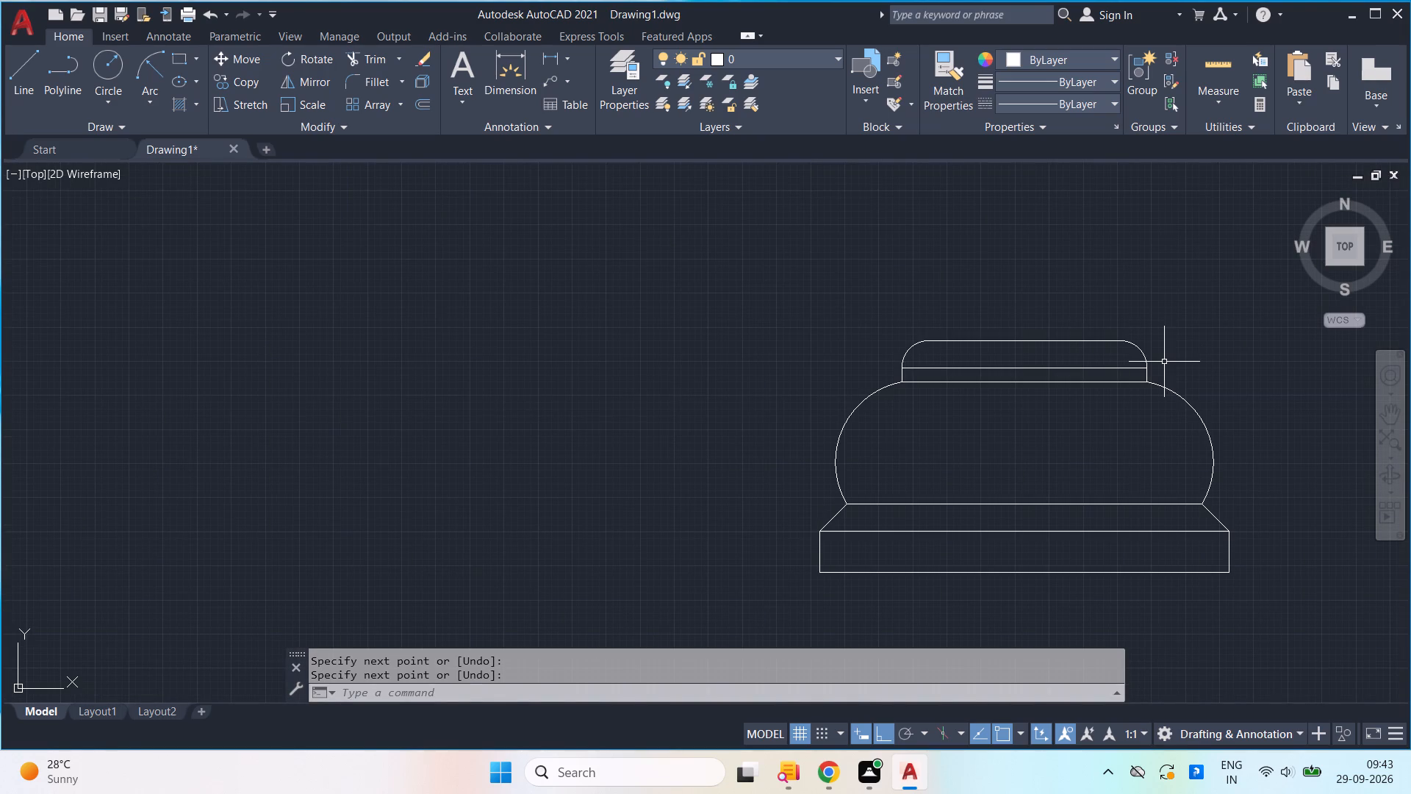
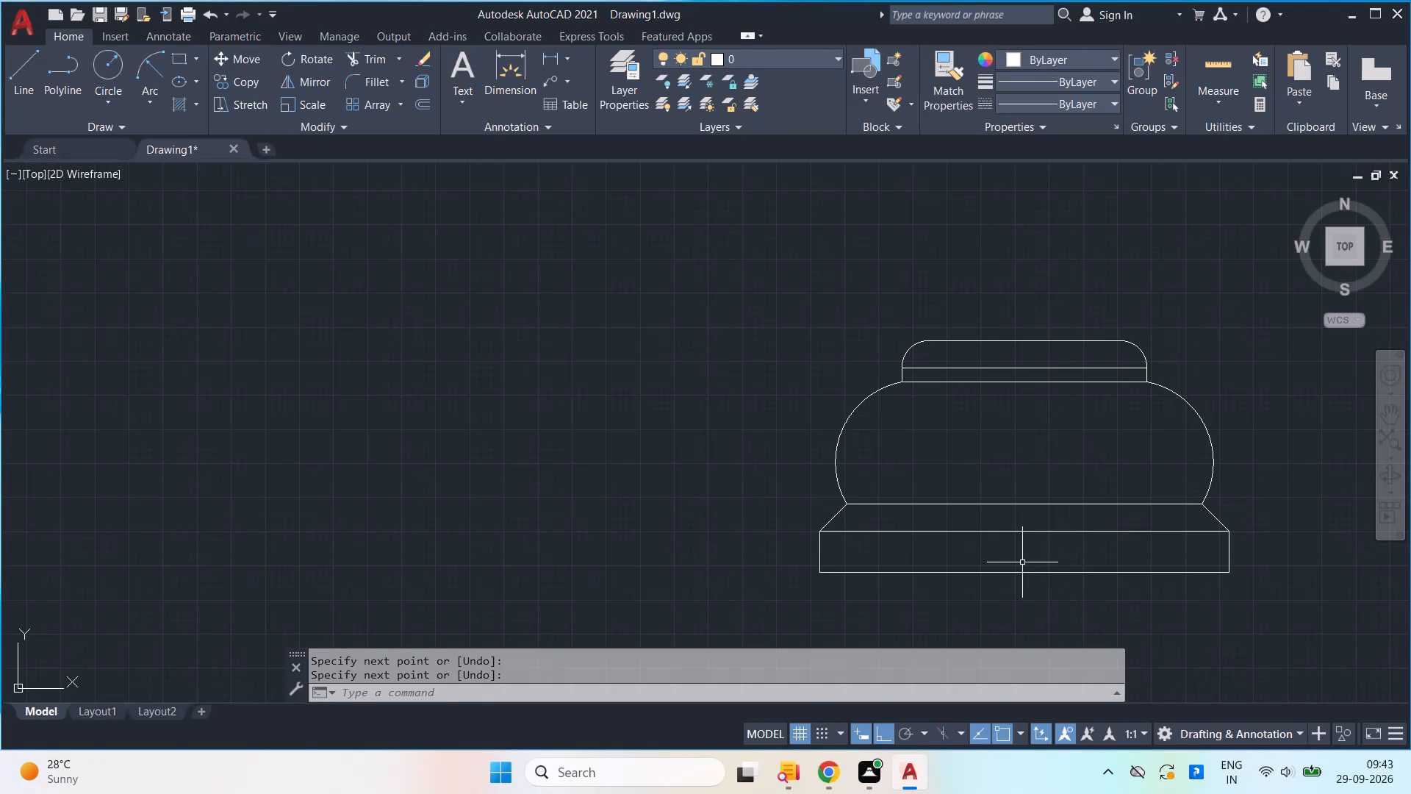
Measure the topmost line's length and check distances from its left end down the profile's left side.
middle_drag(1063, 476, 701, 462)
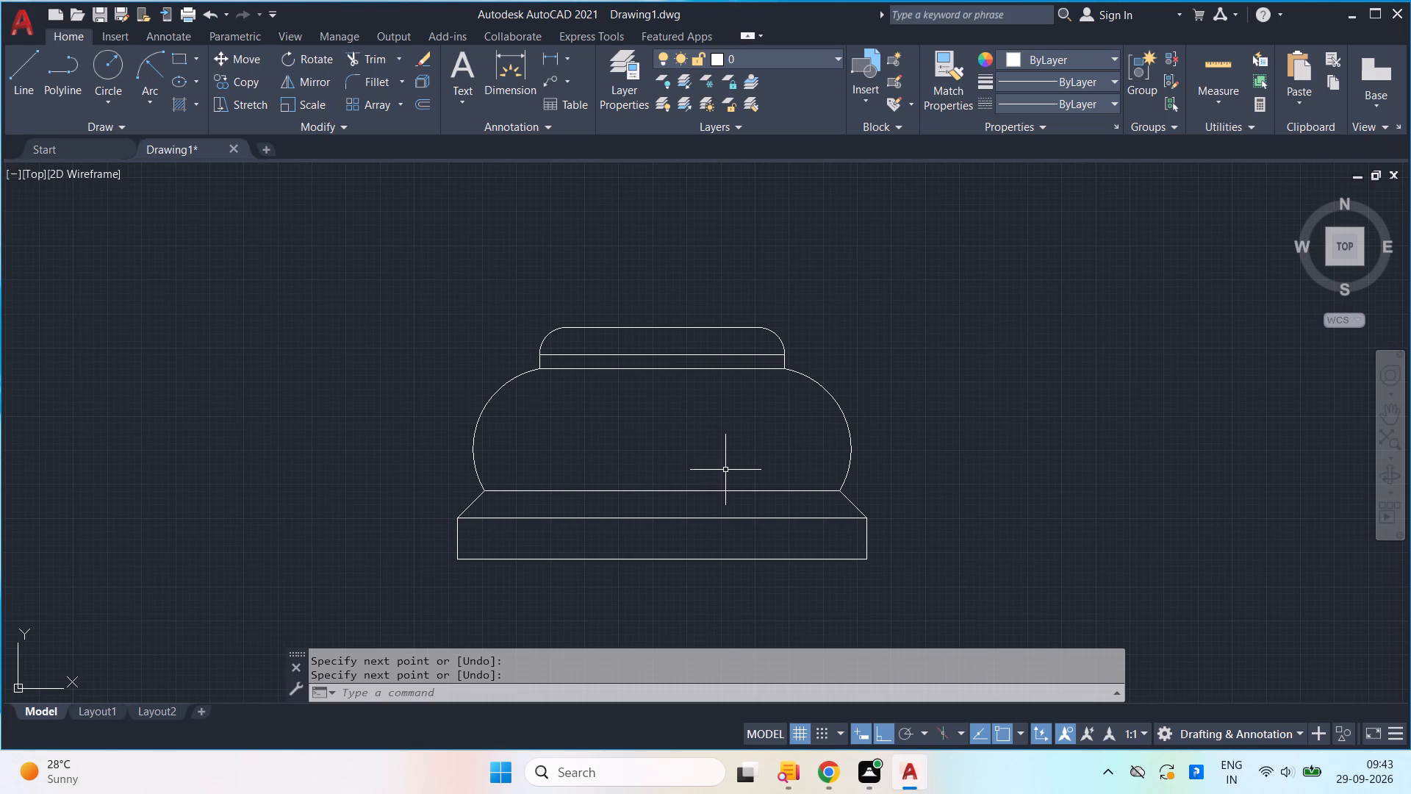
click(1220, 108)
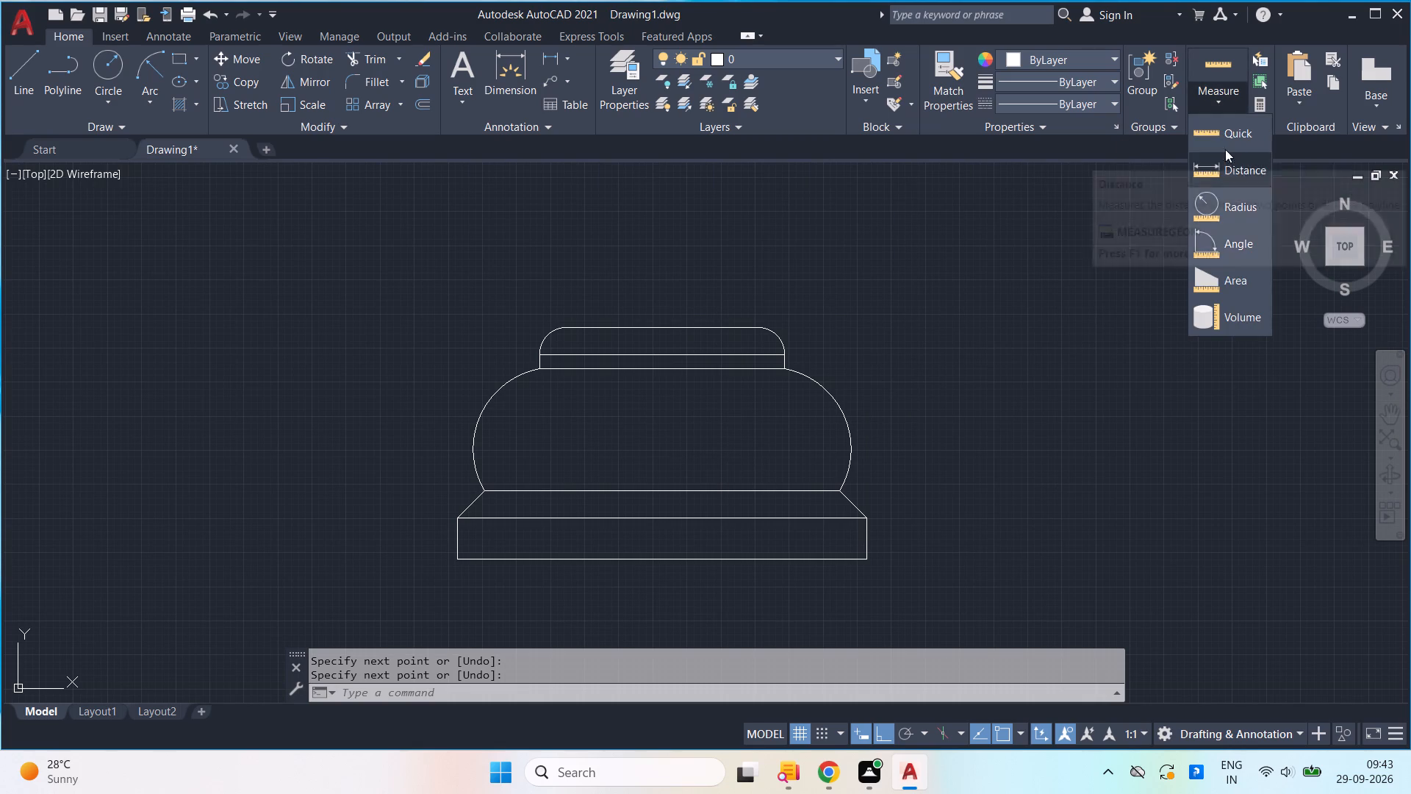
click(1224, 158)
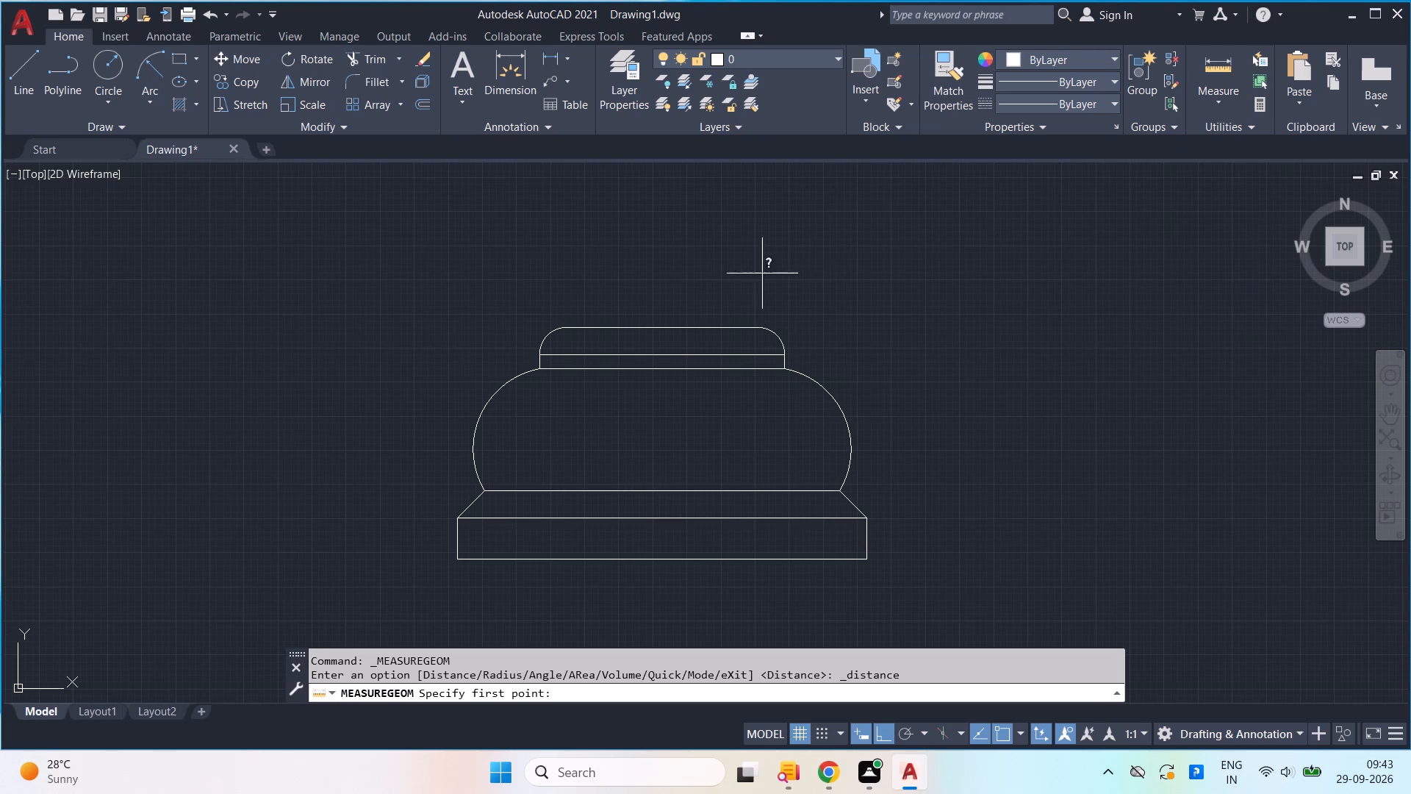
click(571, 329)
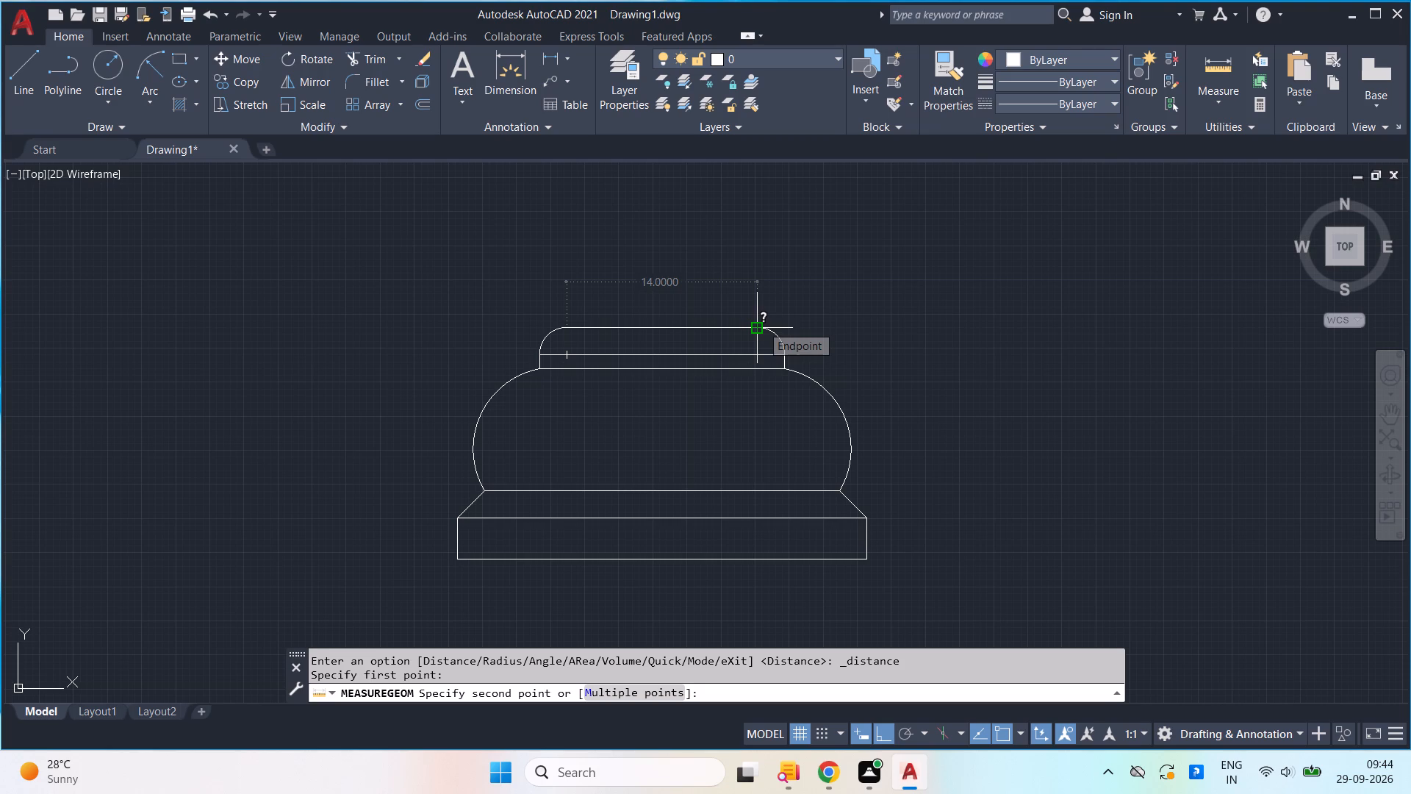
key(space)
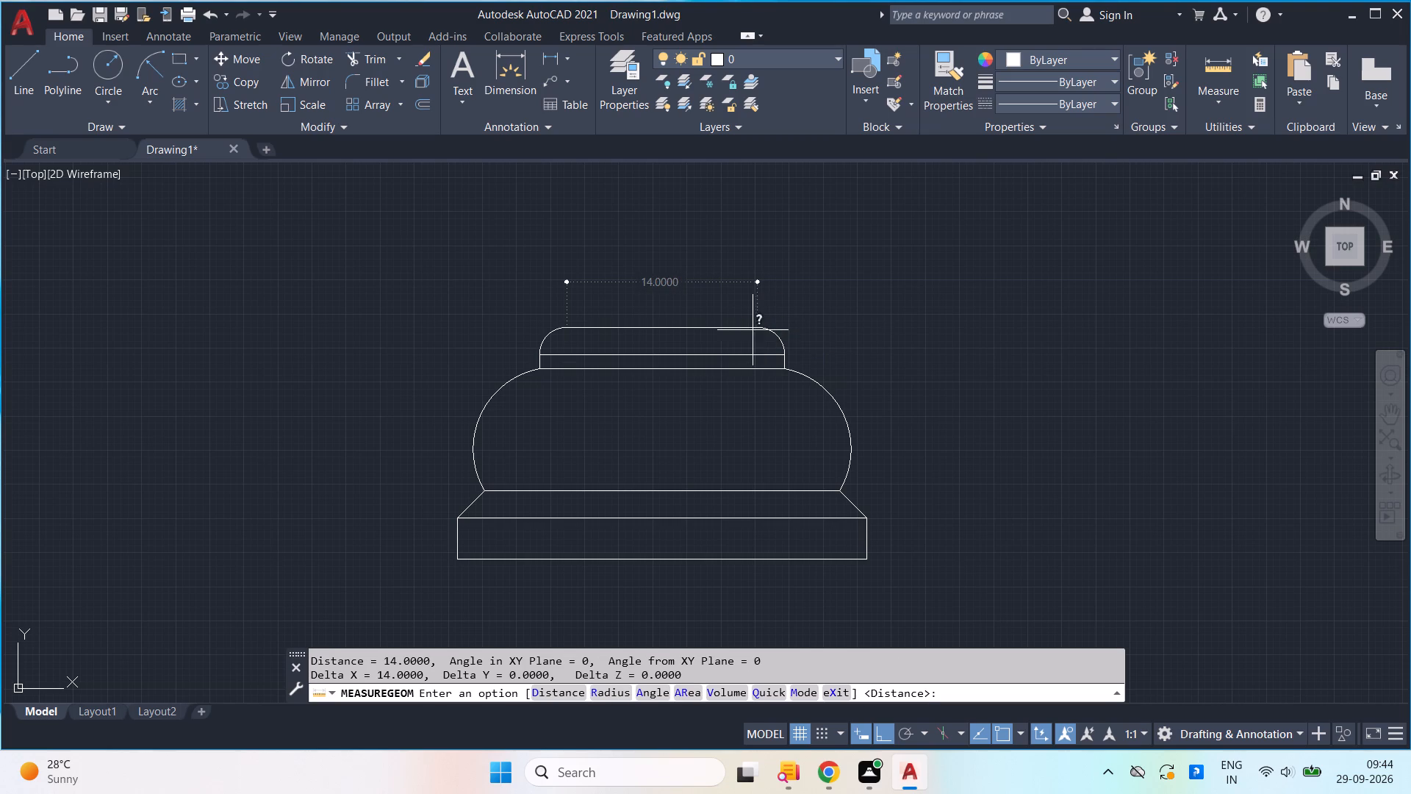
key(space)
key(space)
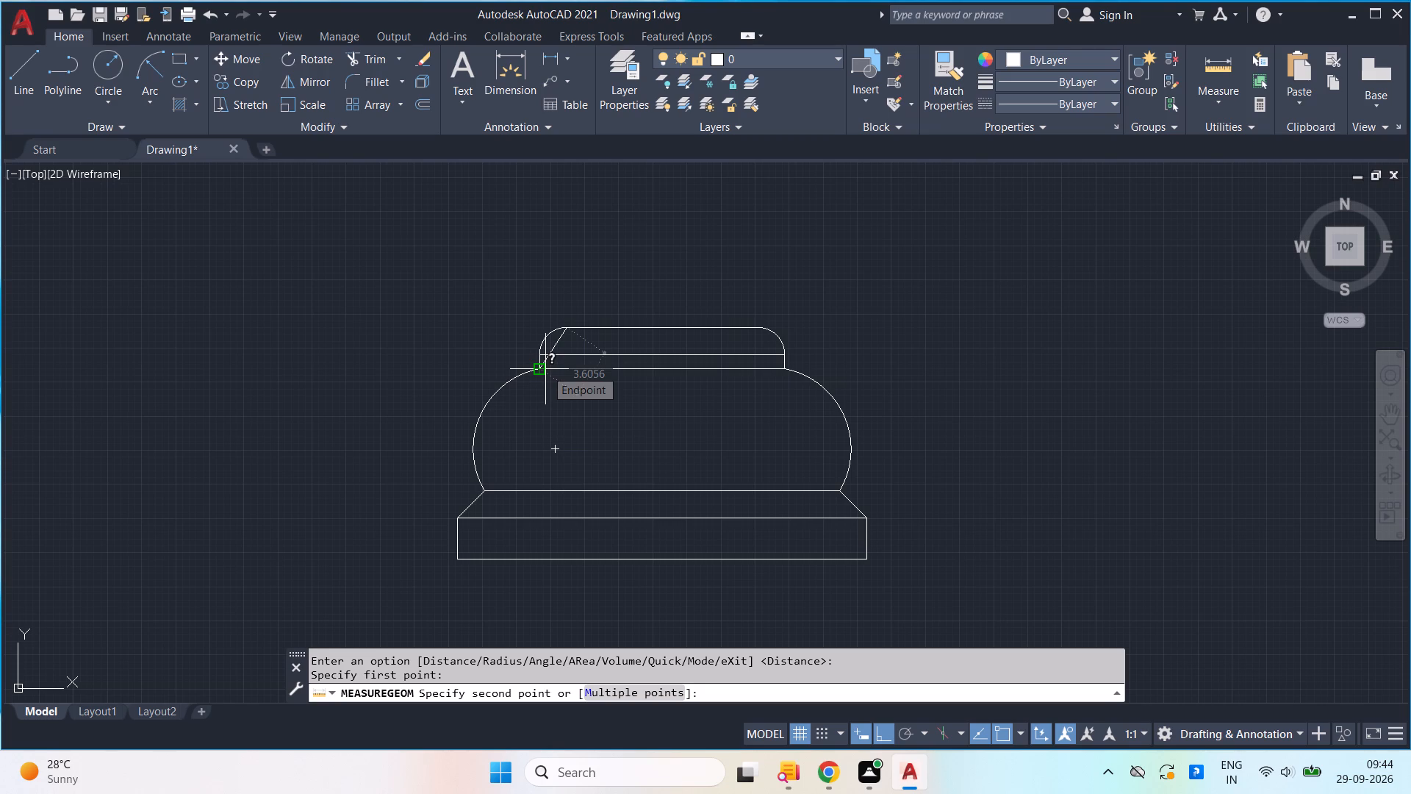
key(space)
key(space)
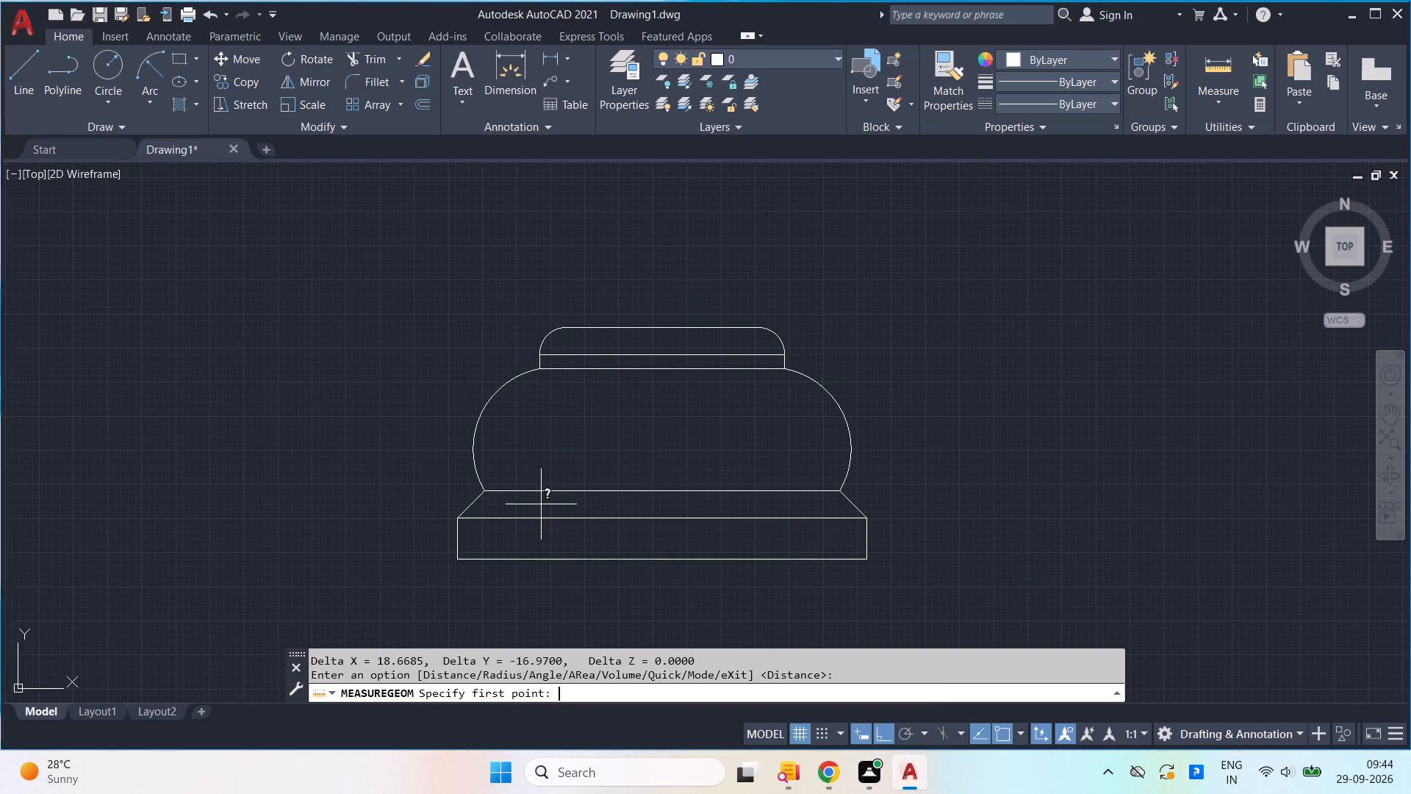
key(space)
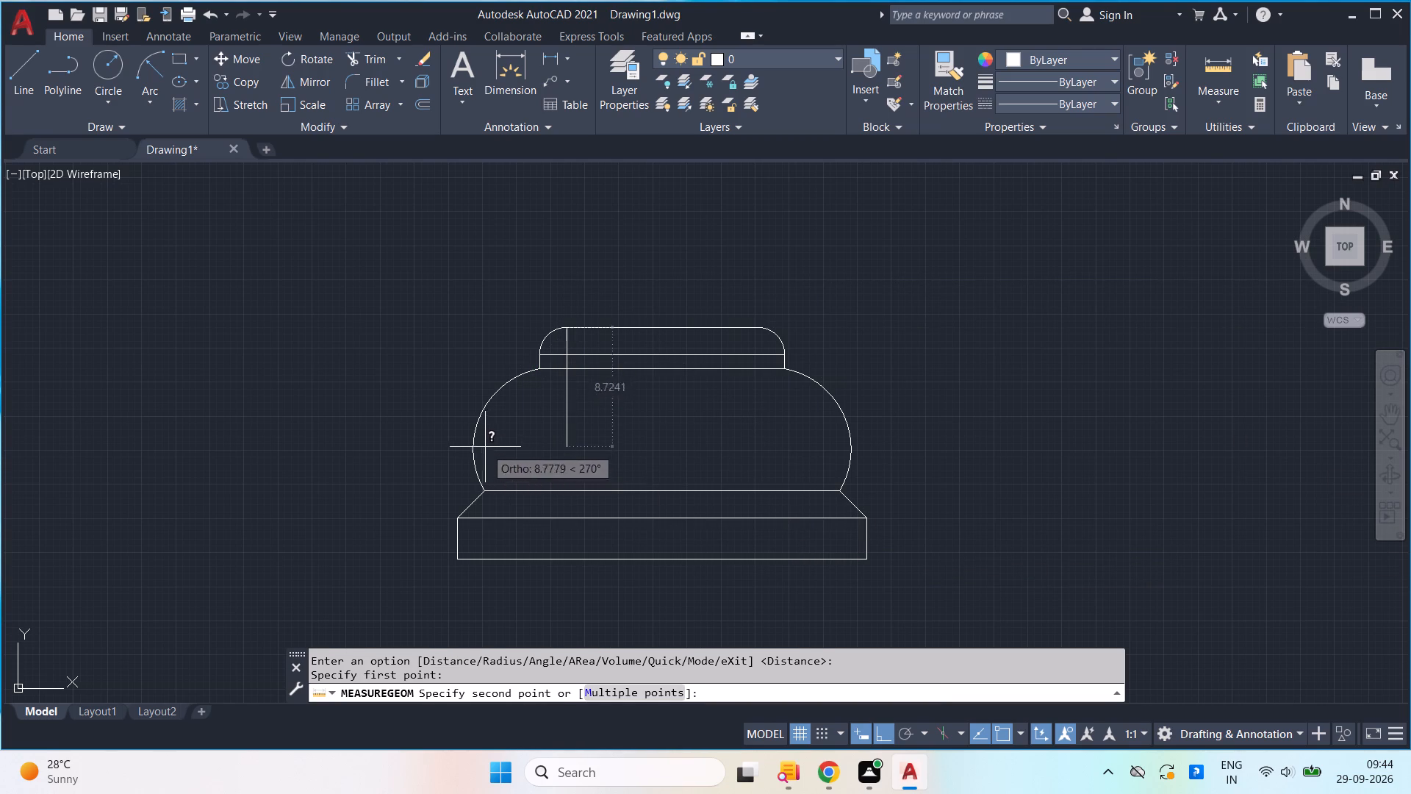
key(Escape)
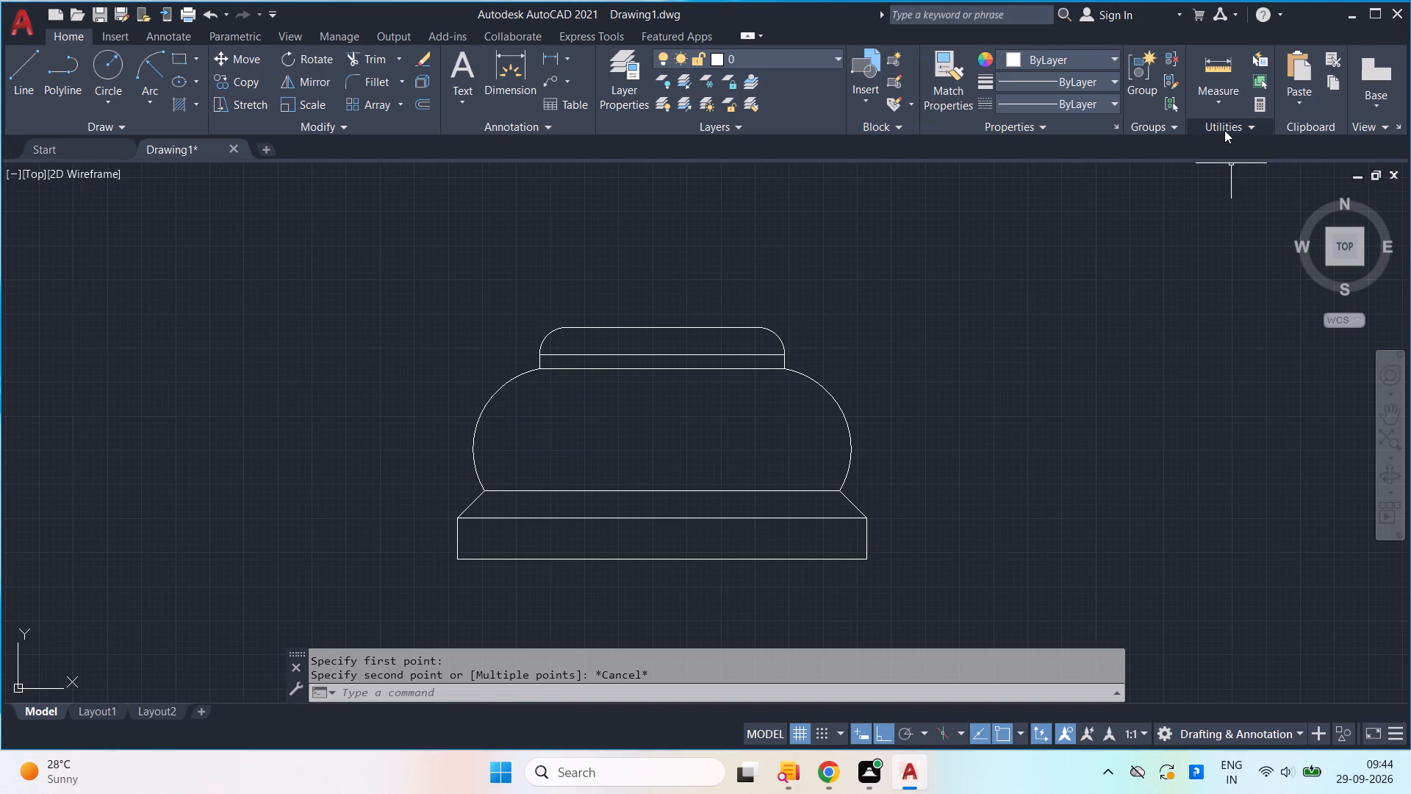
Check the dimensions of the bulging body and the sloped shoulder section with Quick measure.
click(1218, 103)
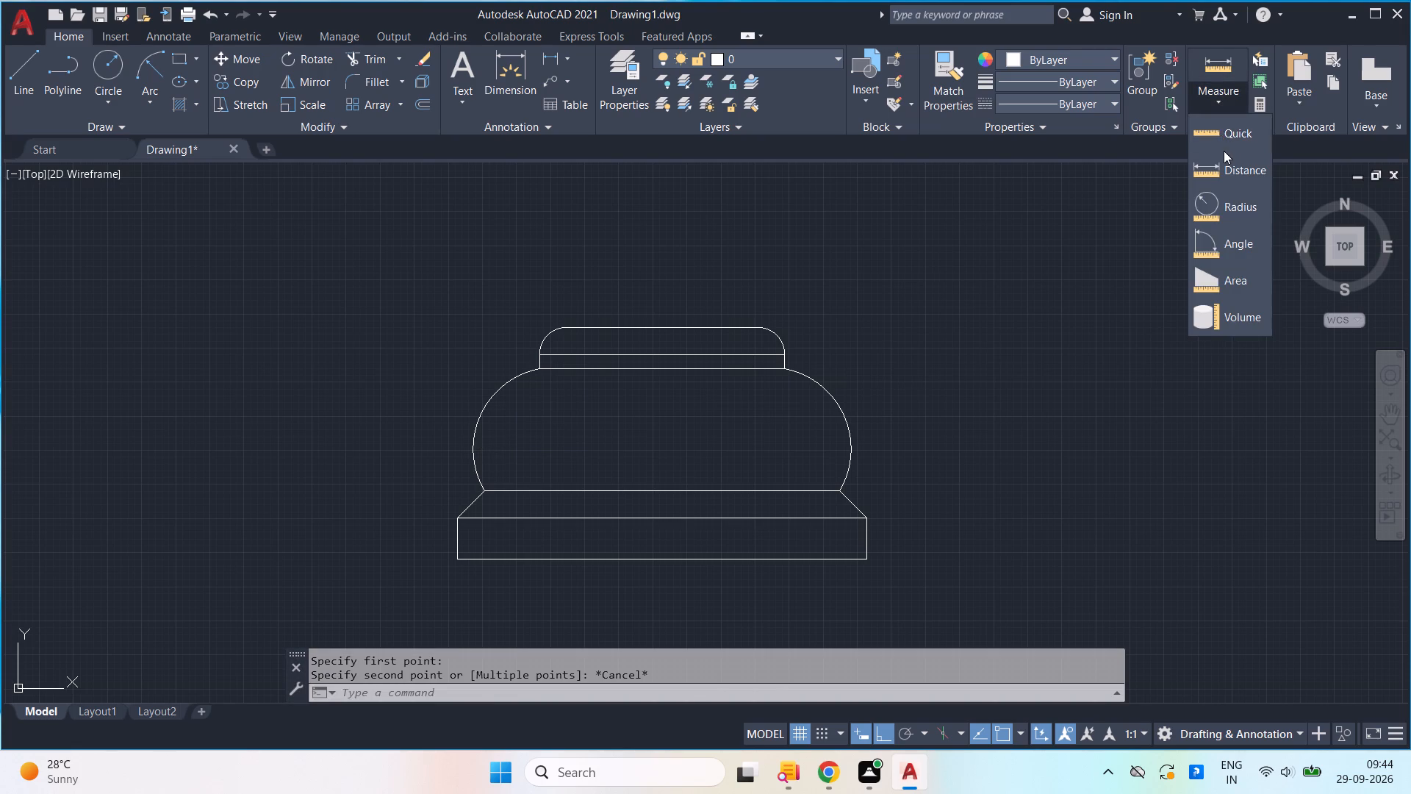
click(1231, 135)
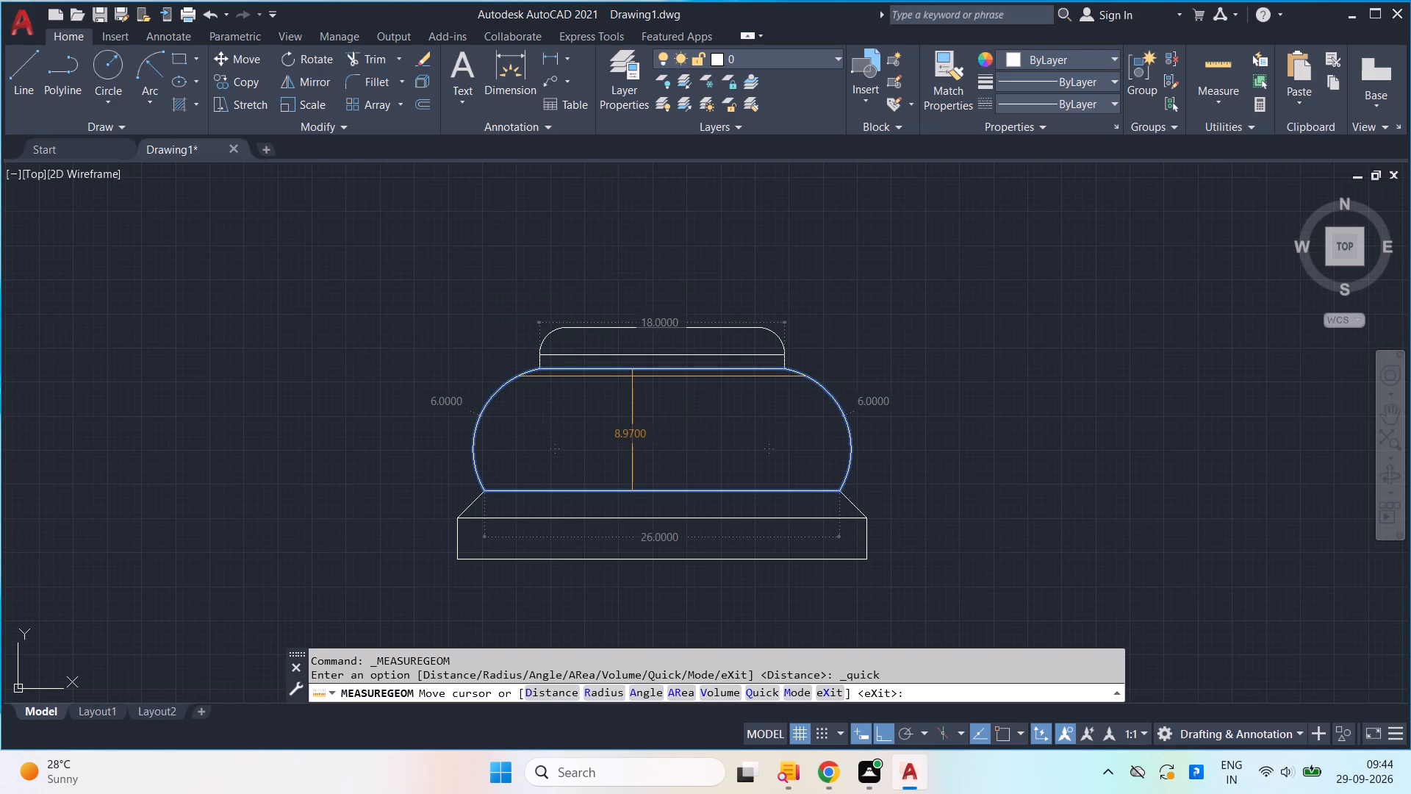
key(space)
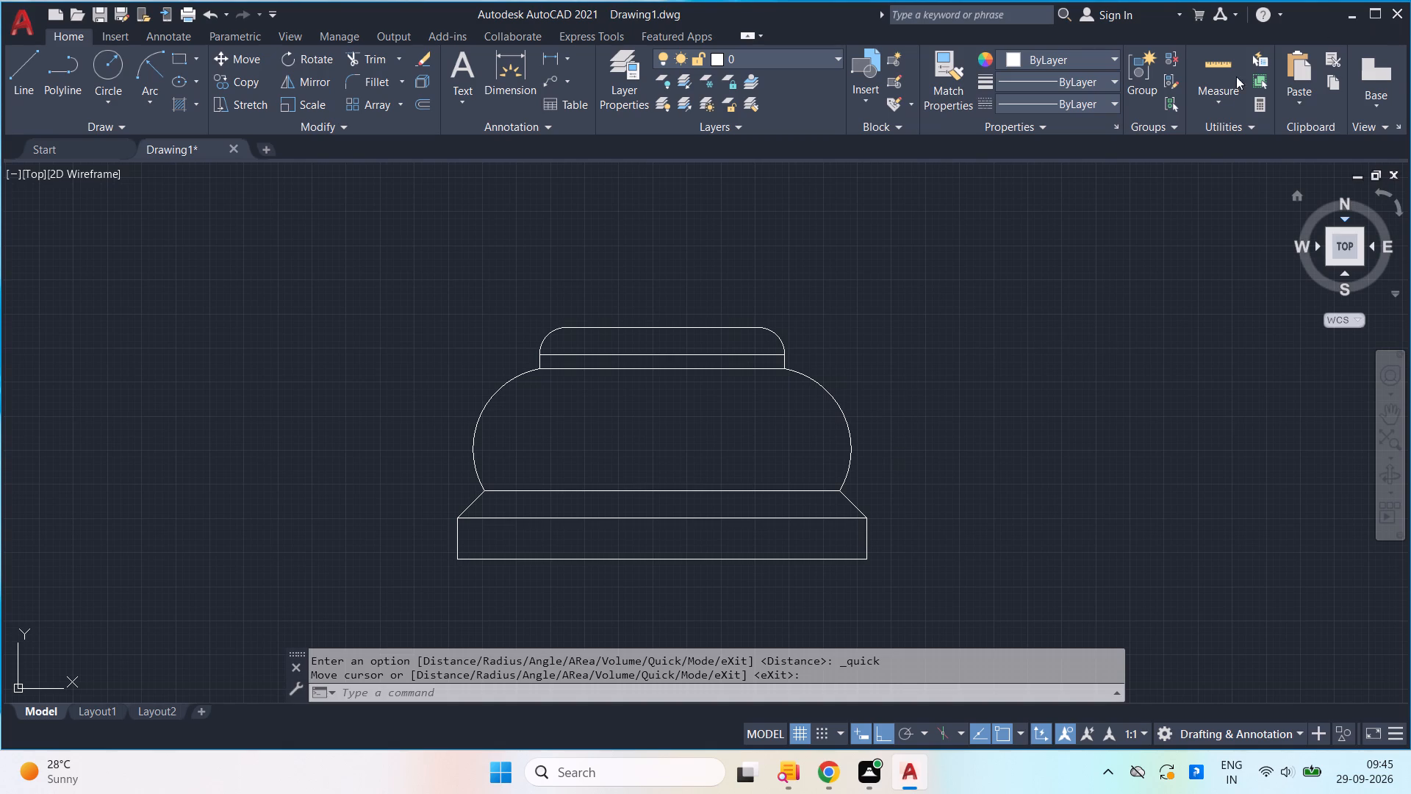
click(1213, 93)
click(1213, 133)
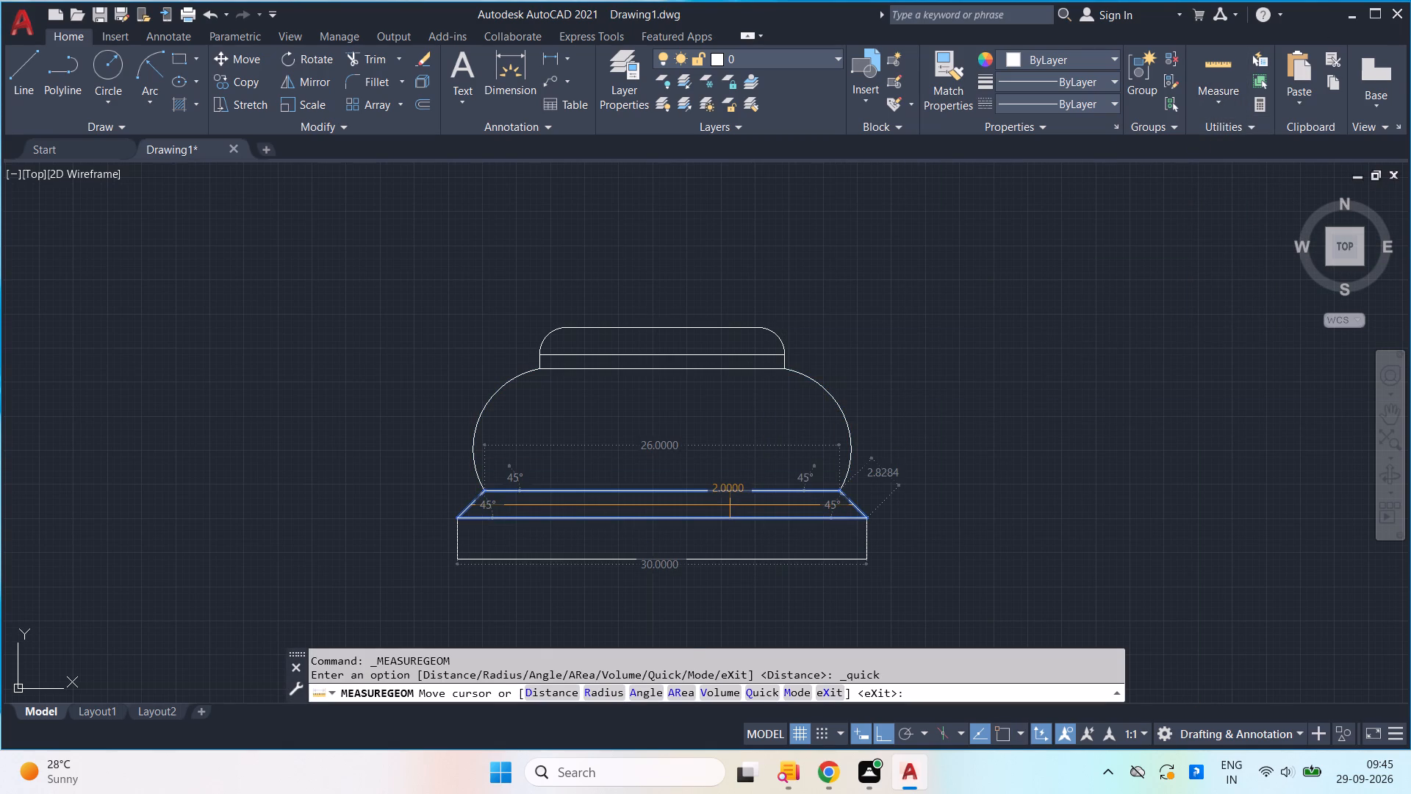
key(Escape)
Erase the neck, rounded cap and bulging body arcs above the sloped shoulders.
click(900, 439)
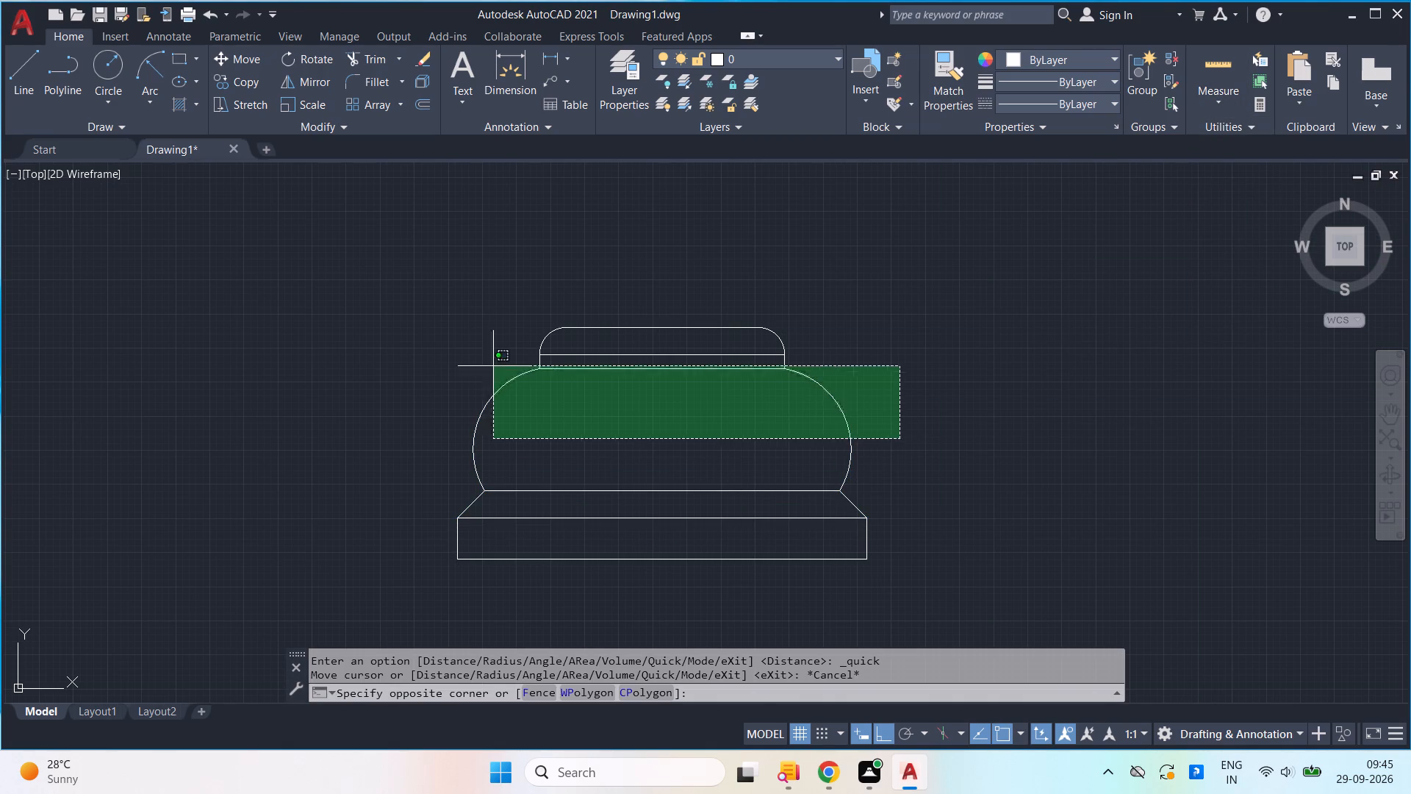
click(325, 293)
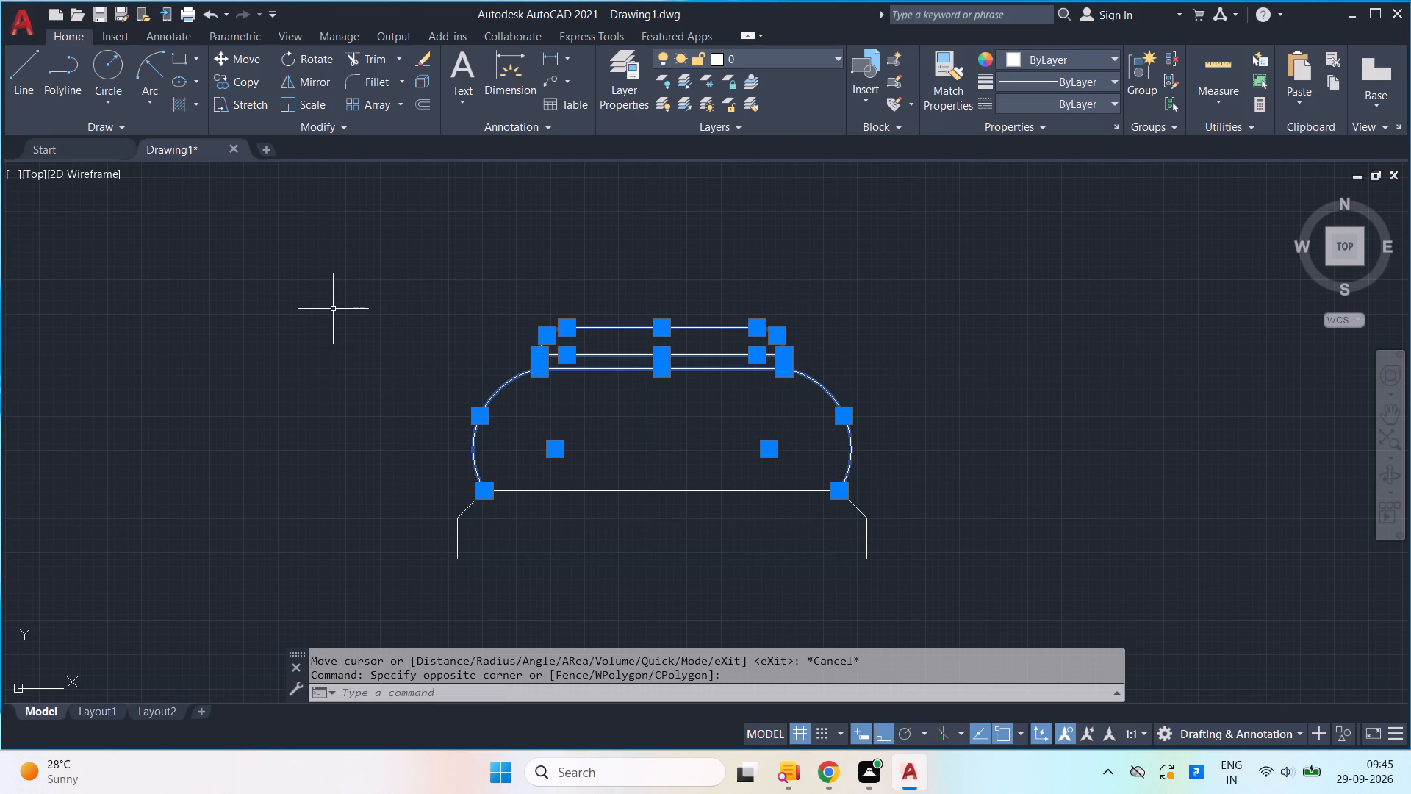
key(Delete)
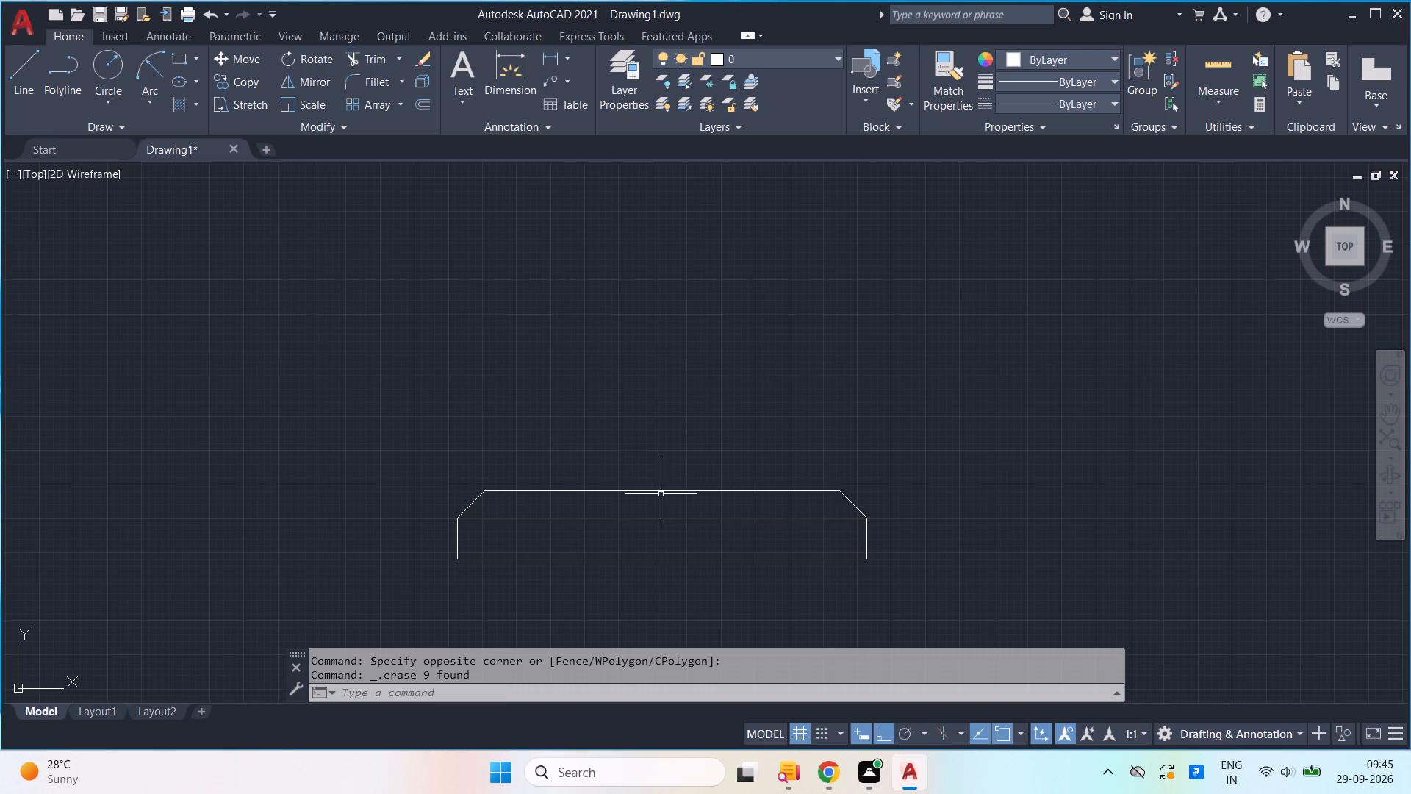
Copy the shoulders' top edge 8.97 units straight up from its midpoint.
click(661, 494)
text(co)
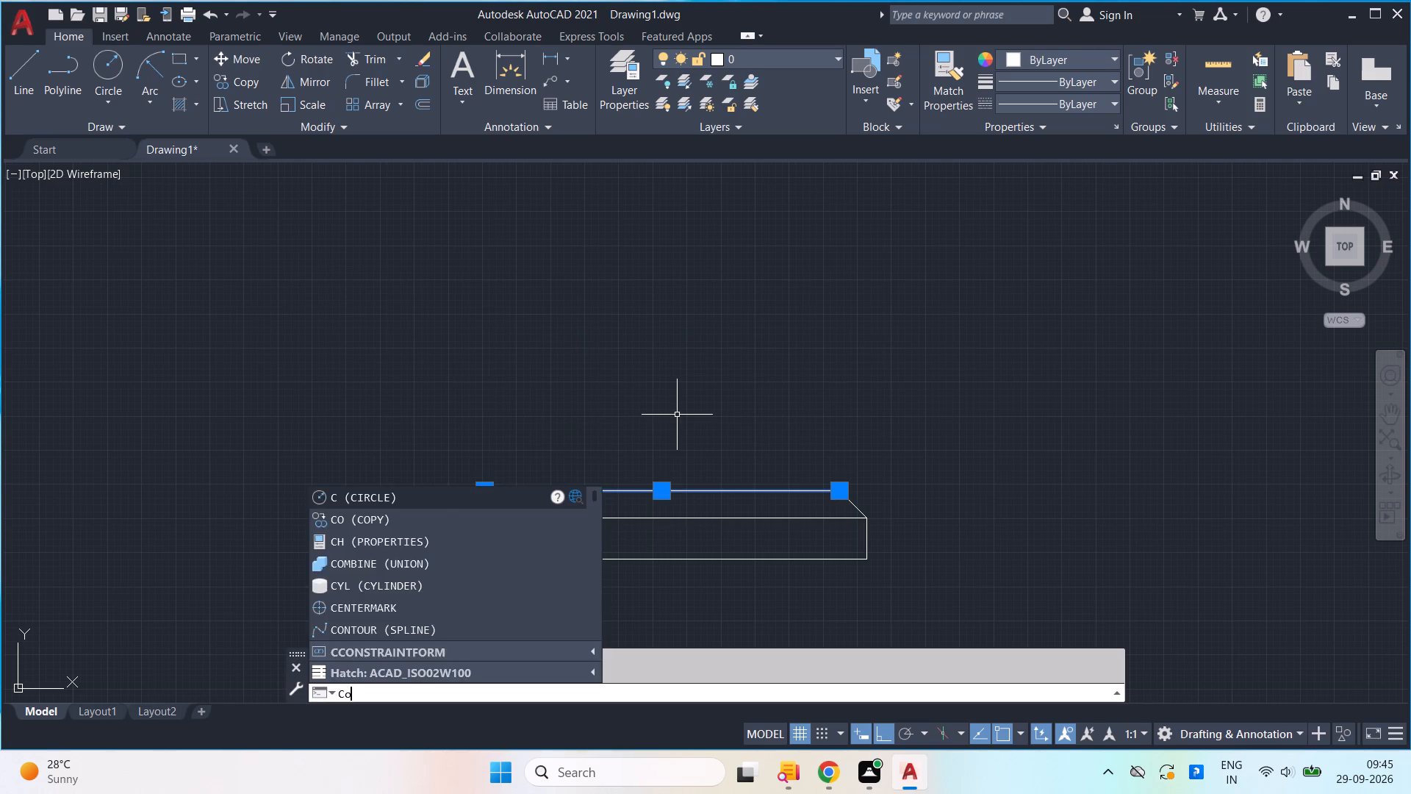
key(Return)
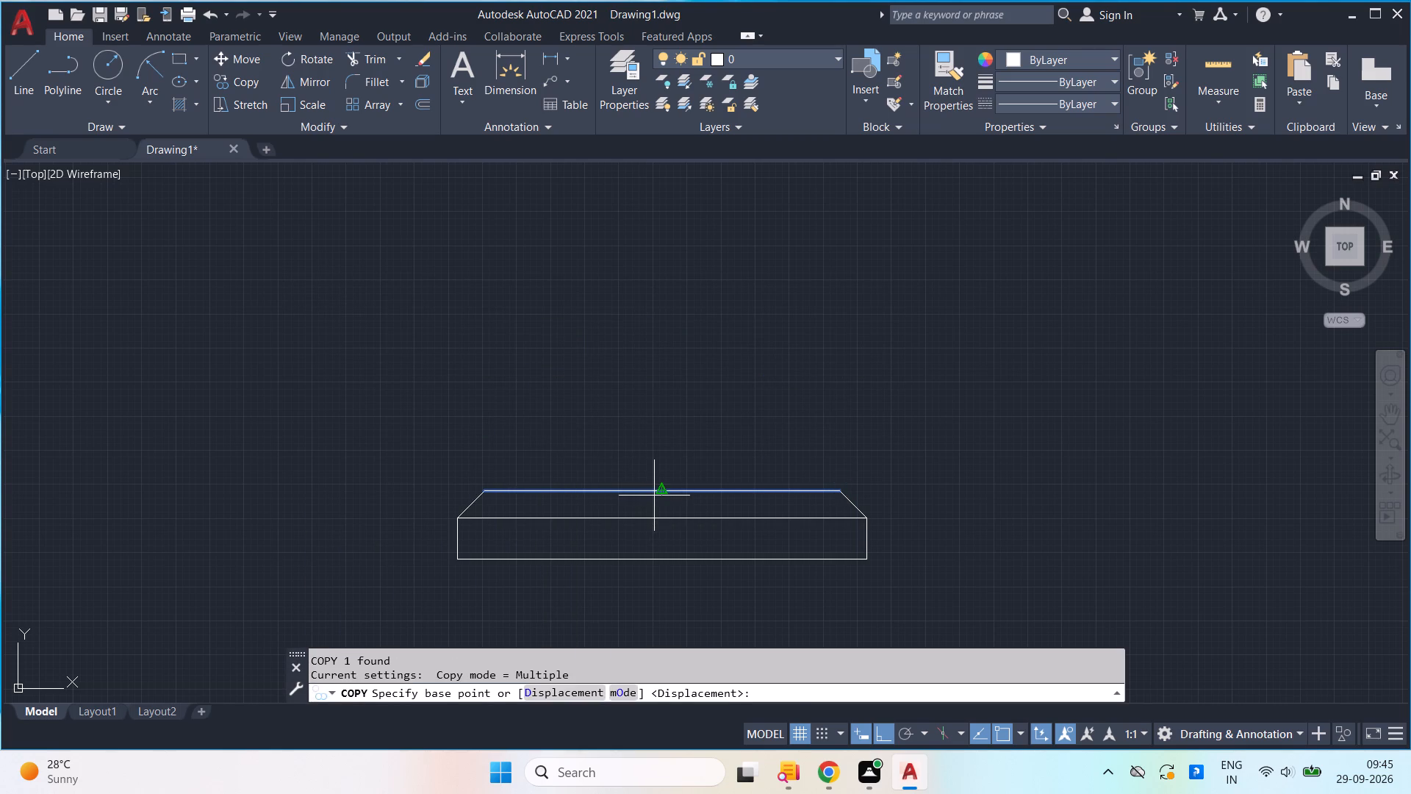
click(654, 496)
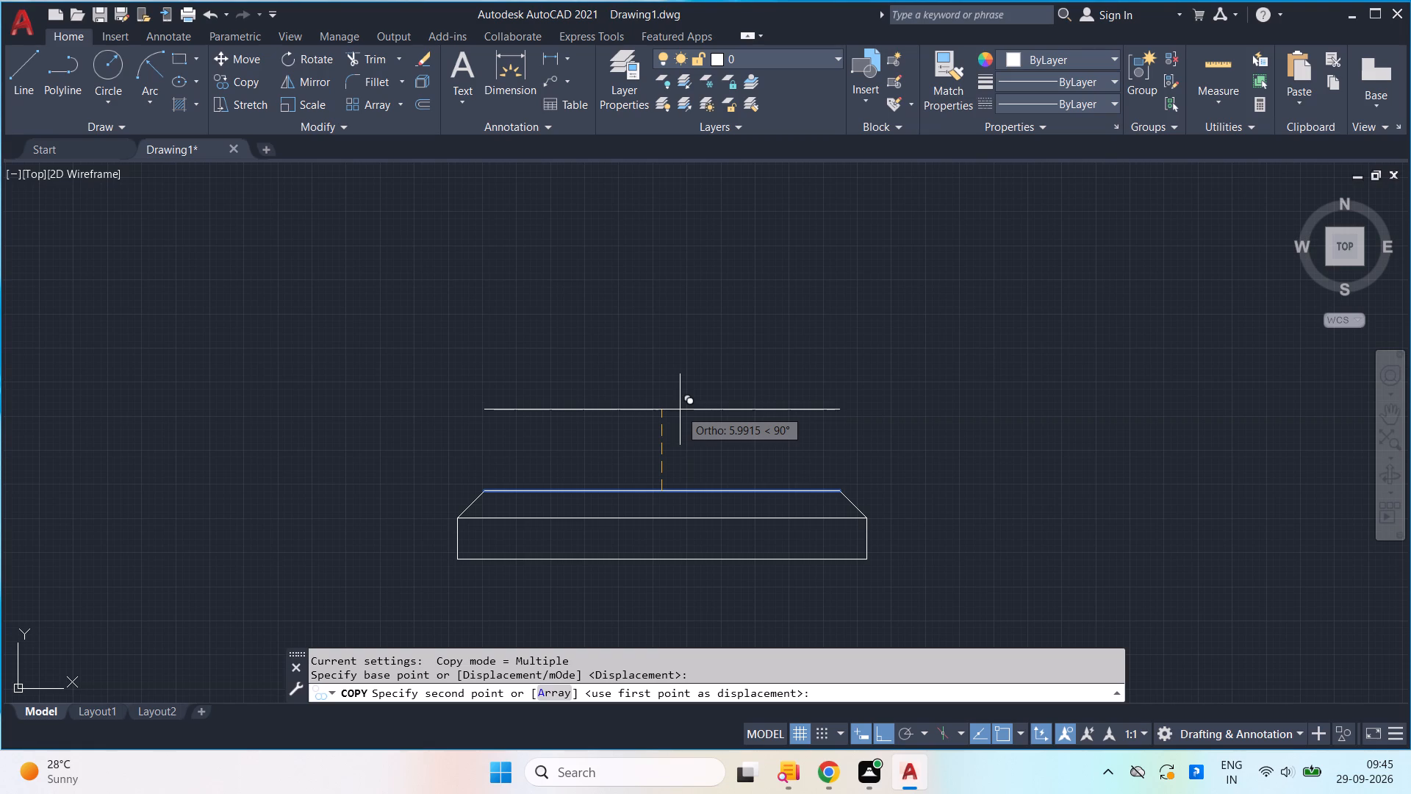
text(8.97)
key(Return)
key(Return)
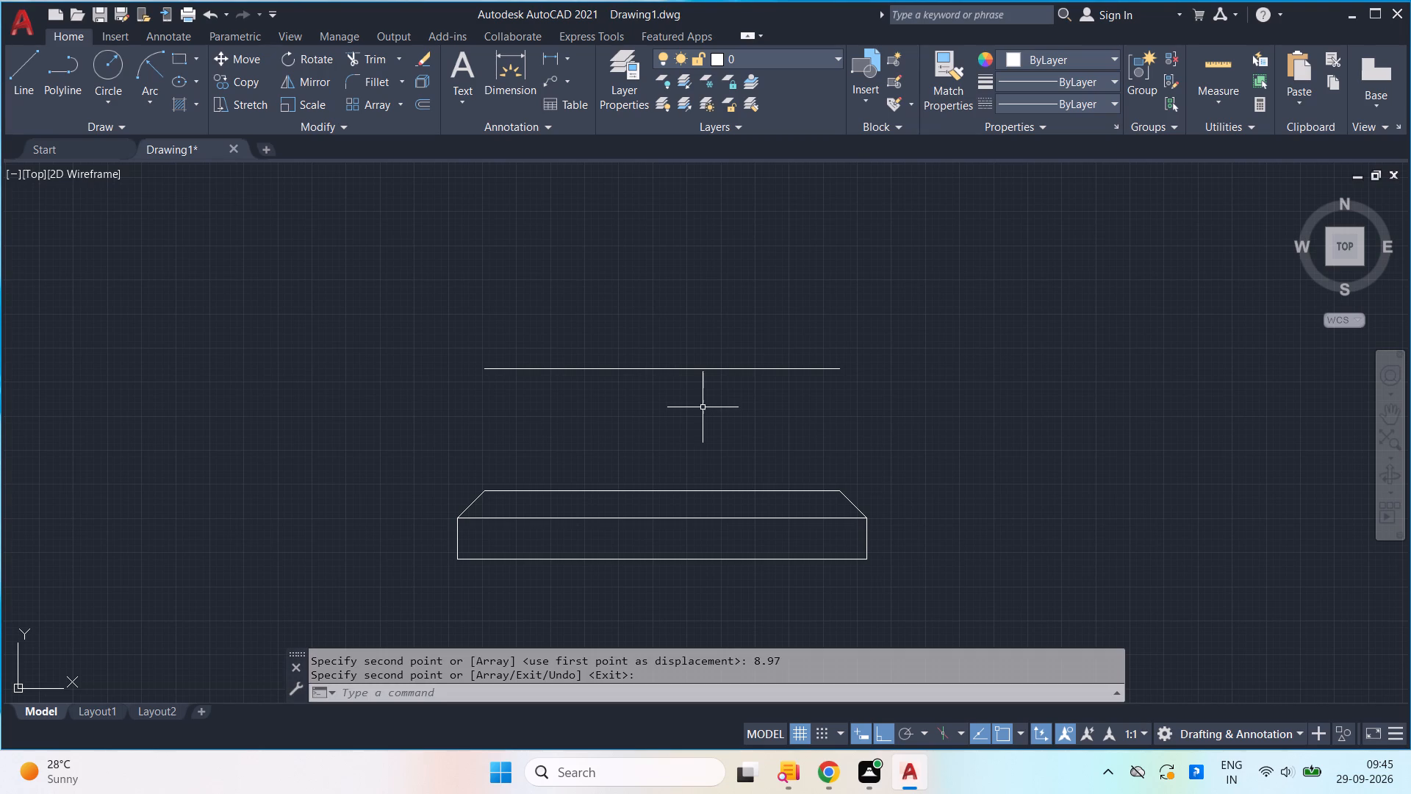
Draw a line 3 units inward from the copied edge's right end and continue it vertically upward as a guide.
key(l)
key(Return)
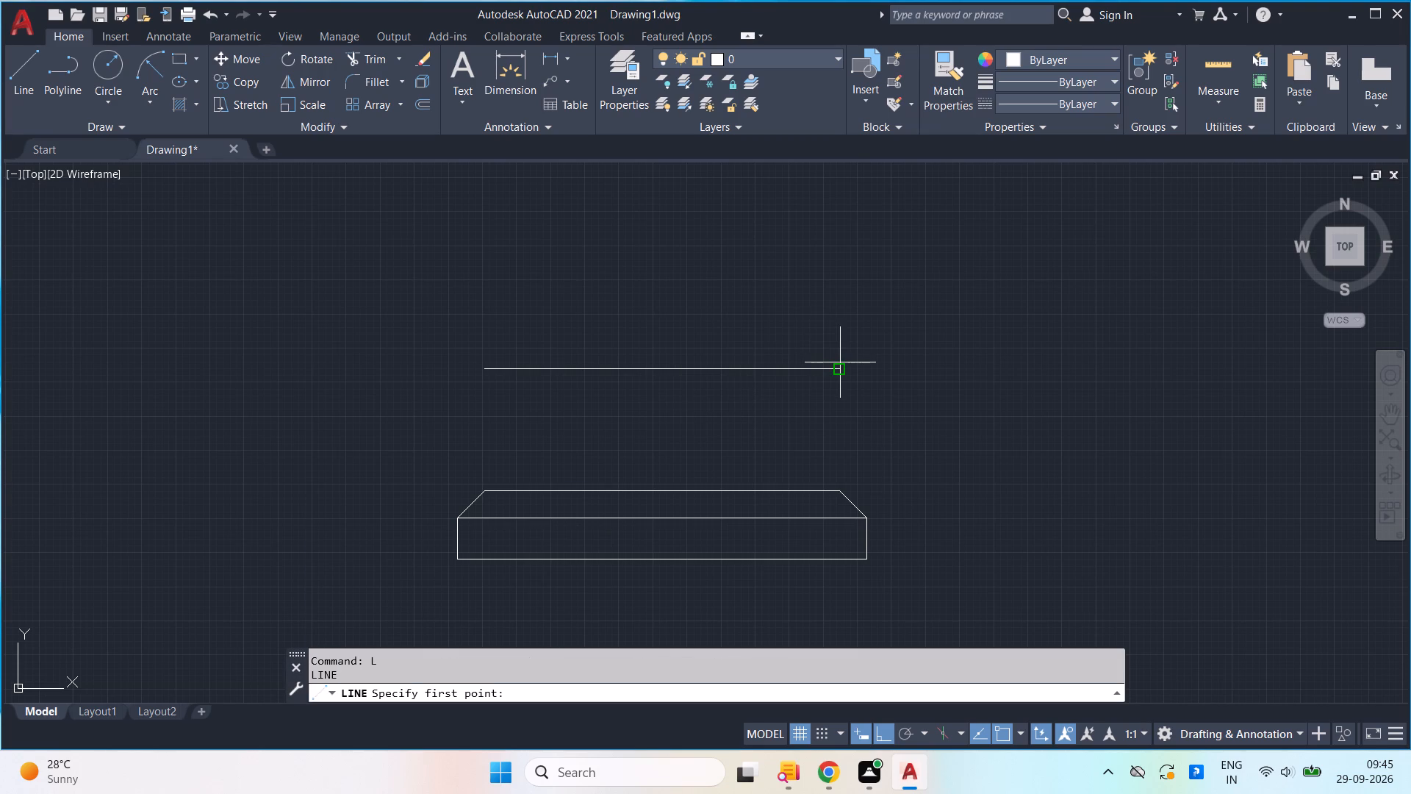
click(840, 362)
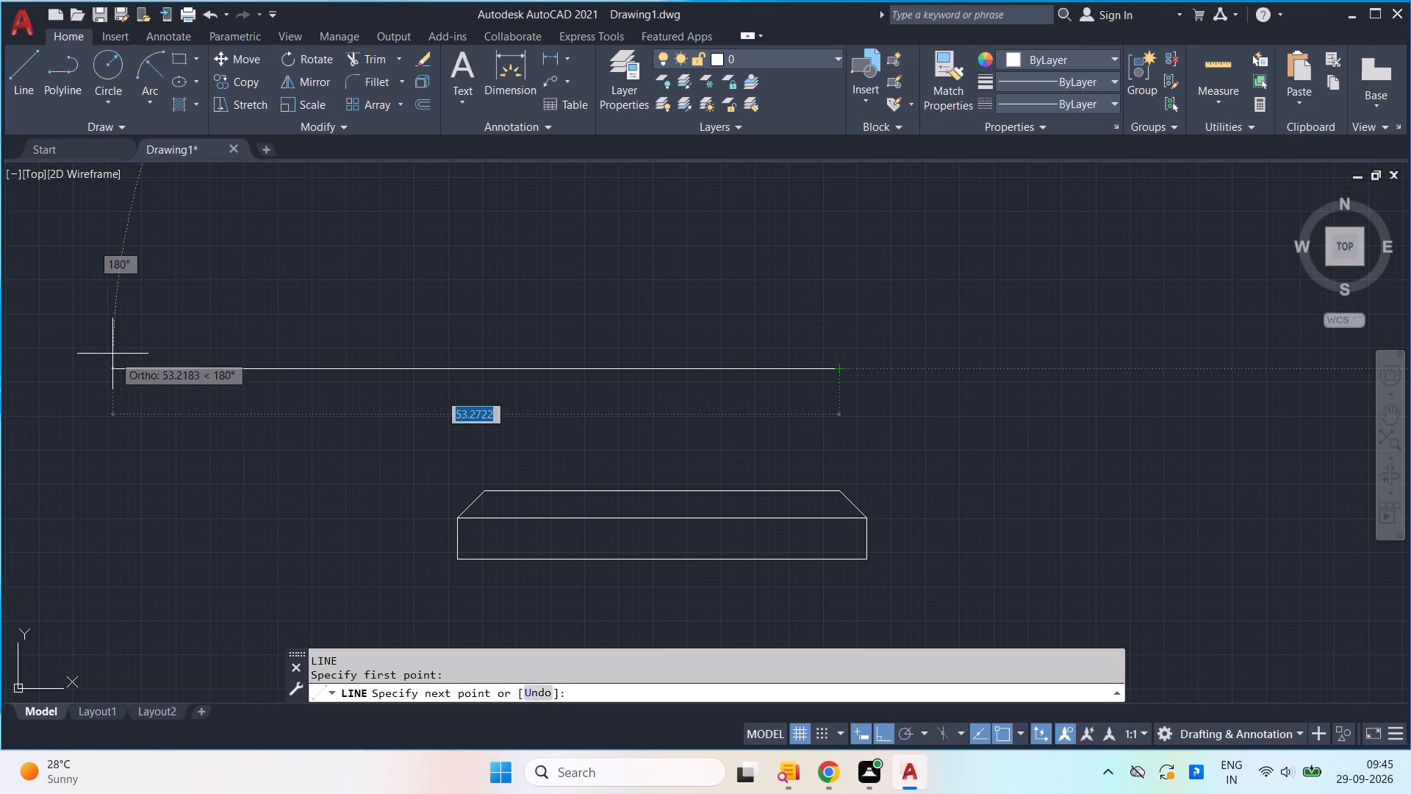
key(3)
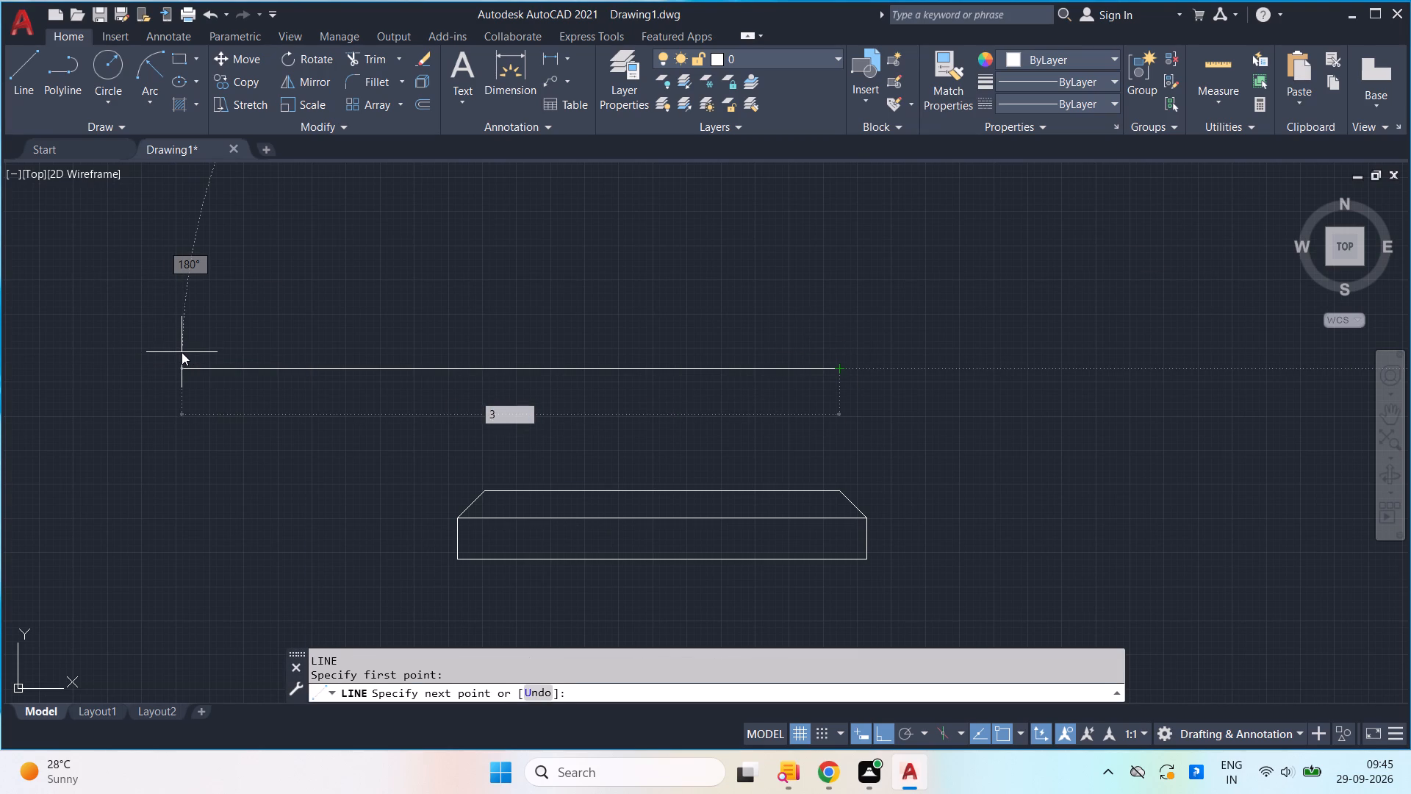
key(Return)
click(763, 305)
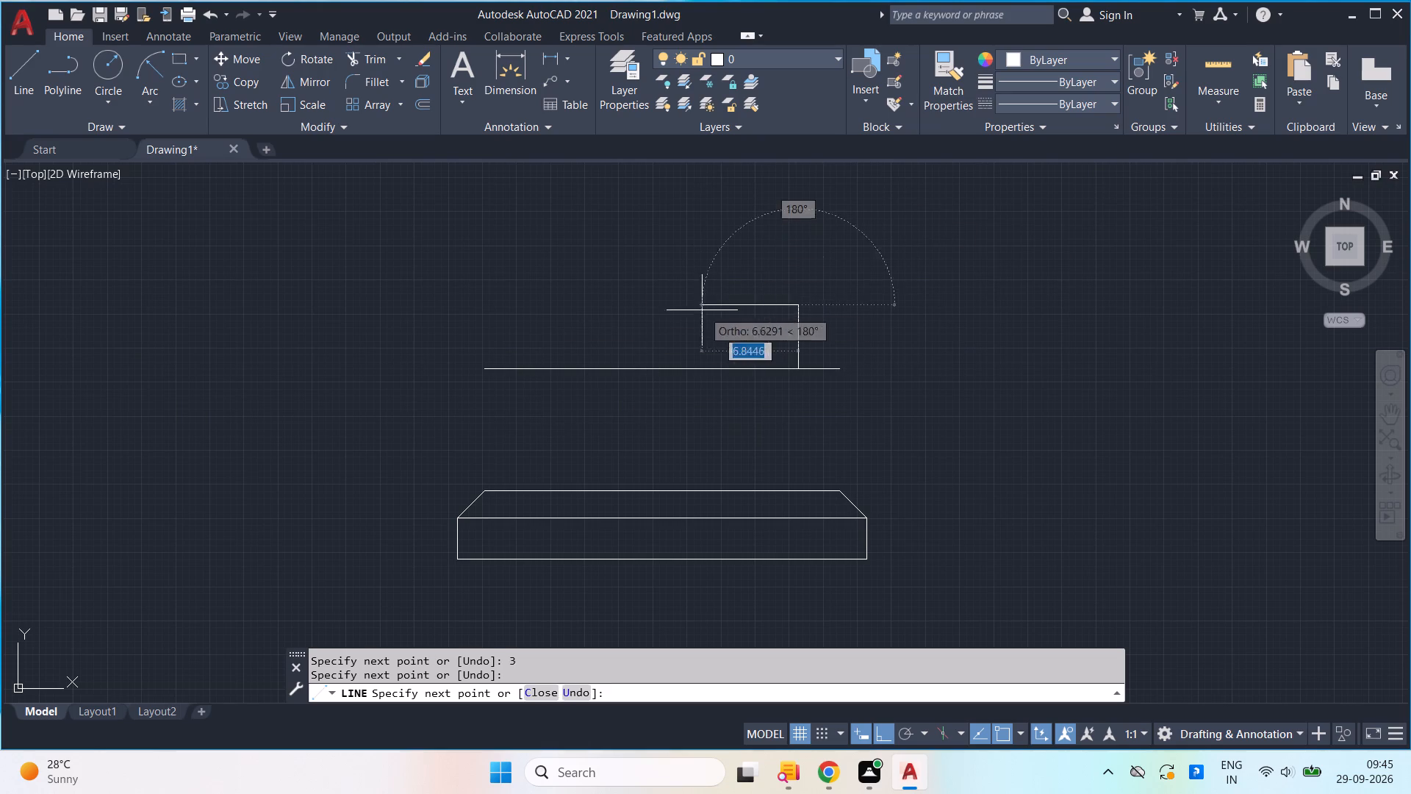
key(space)
Mirror the vertical guide line about a vertical axis through the copied edge's midpoint, keeping the original.
click(844, 337)
click(760, 301)
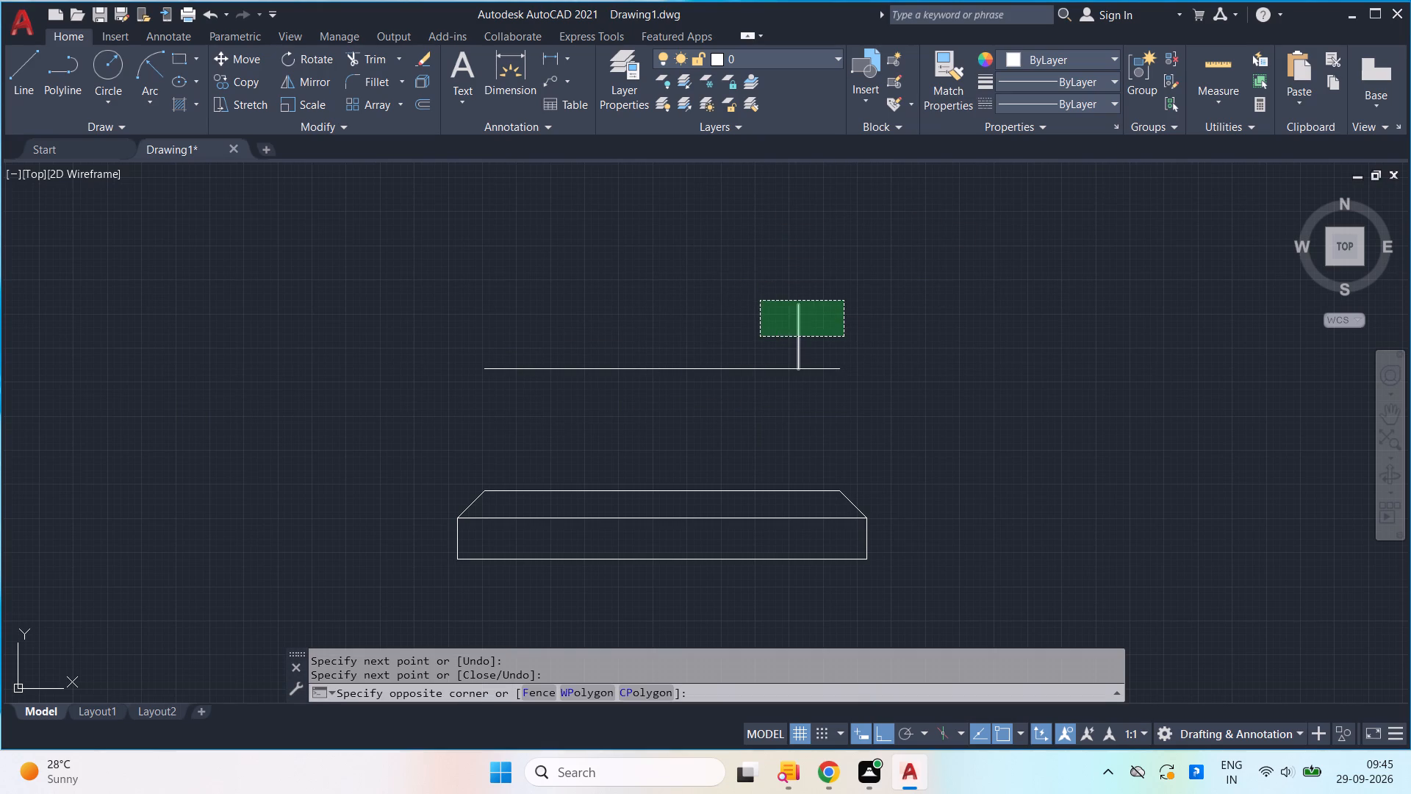
key(m)
key(i)
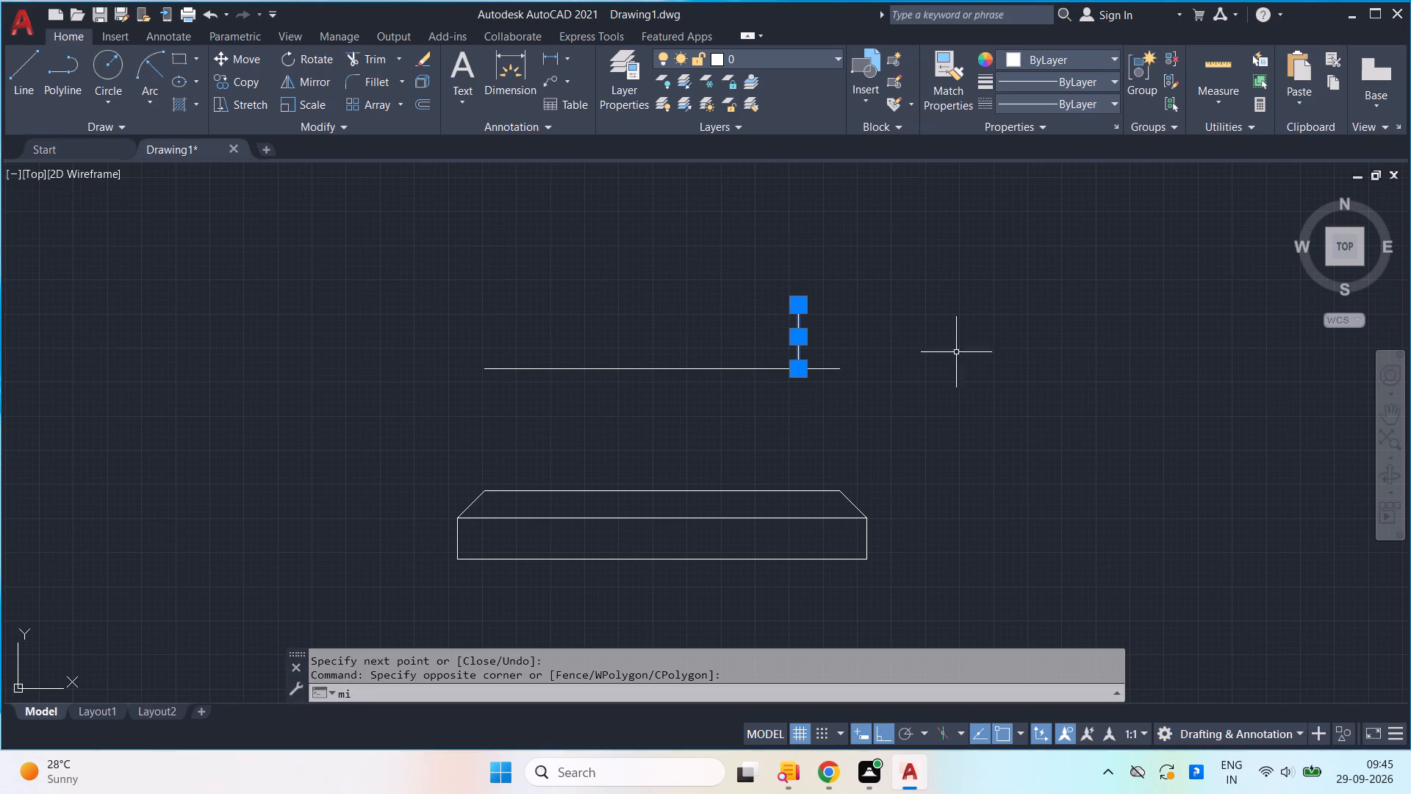
key(Return)
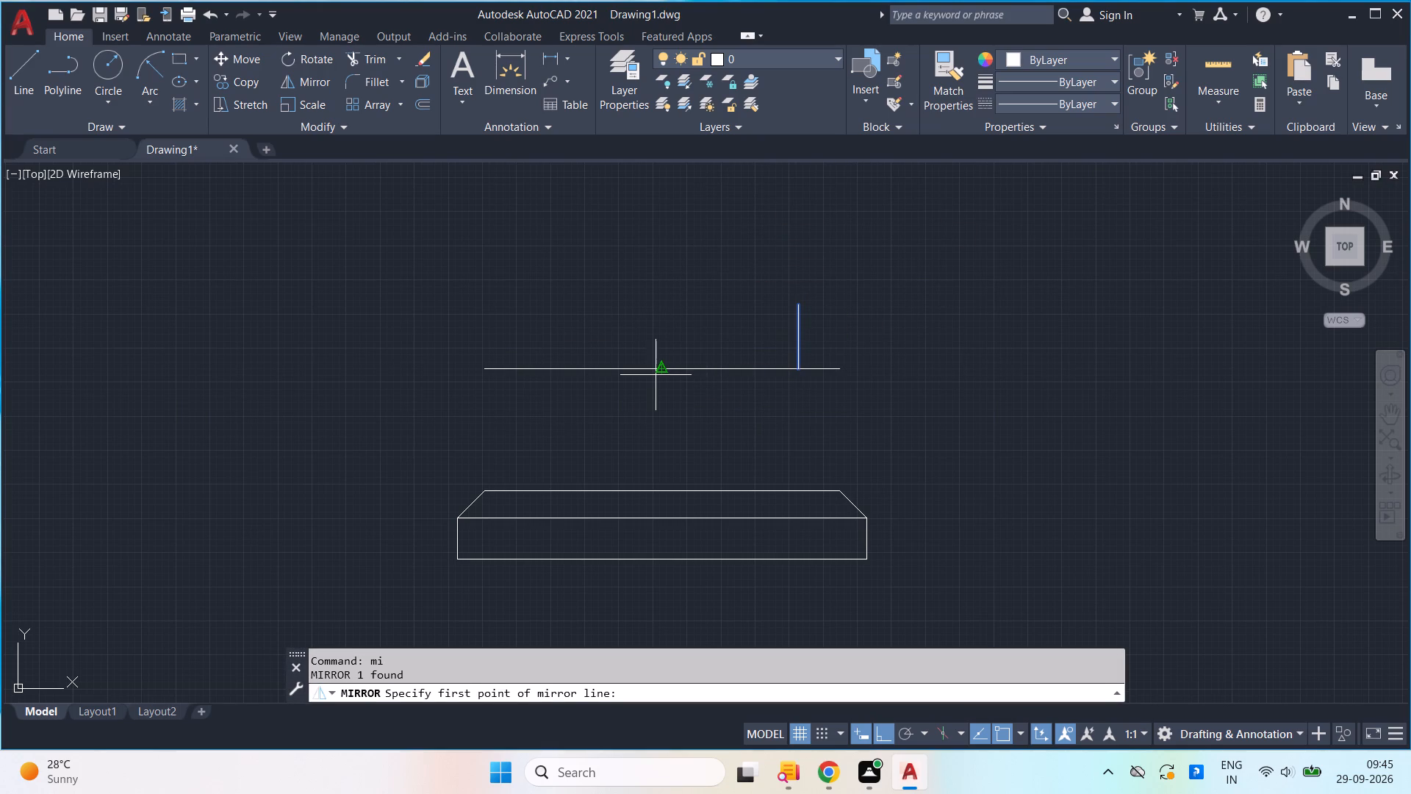
click(658, 373)
click(675, 304)
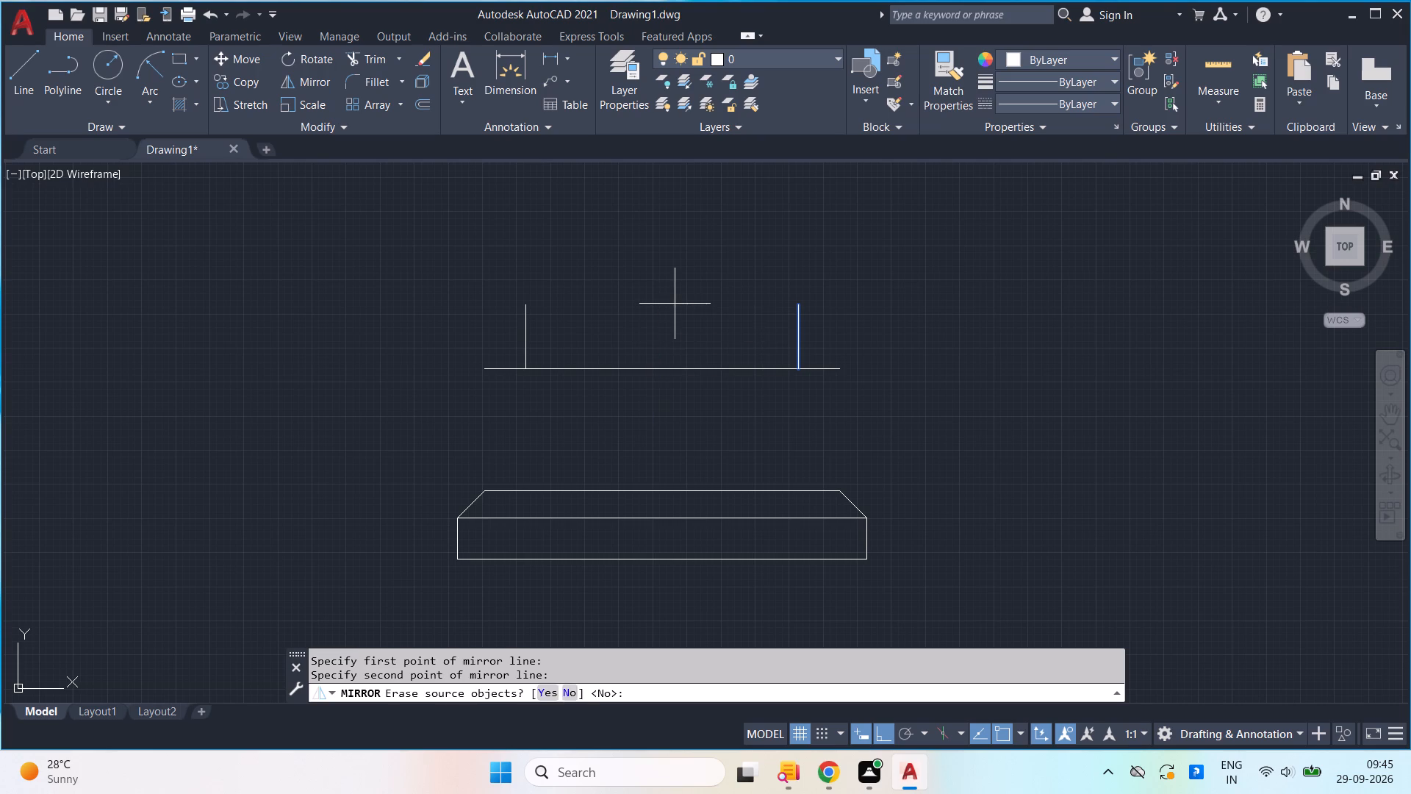
key(Return)
Trim the copied edge's overhang outside the right vertical guide line.
text(tr)
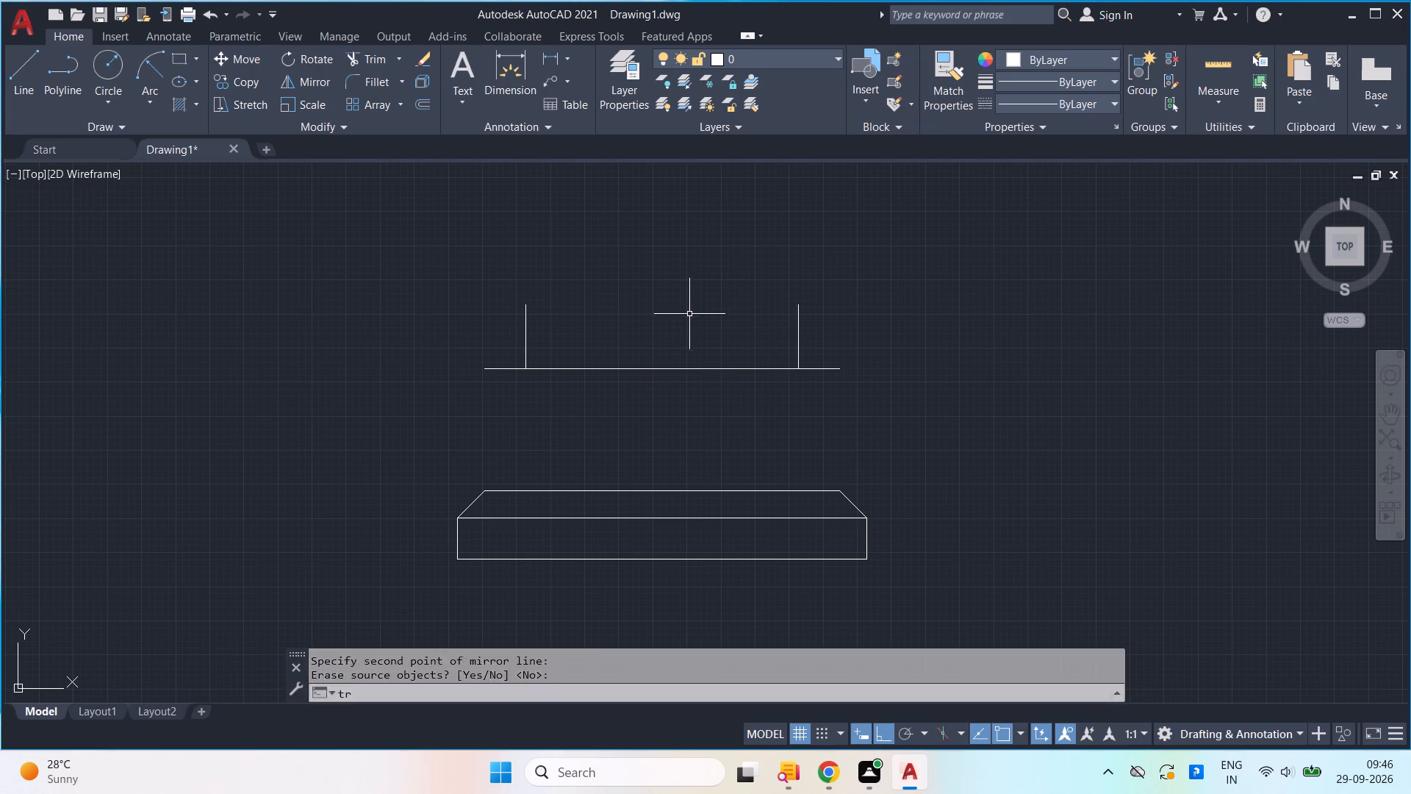
key(Return)
drag(816, 355, 822, 405)
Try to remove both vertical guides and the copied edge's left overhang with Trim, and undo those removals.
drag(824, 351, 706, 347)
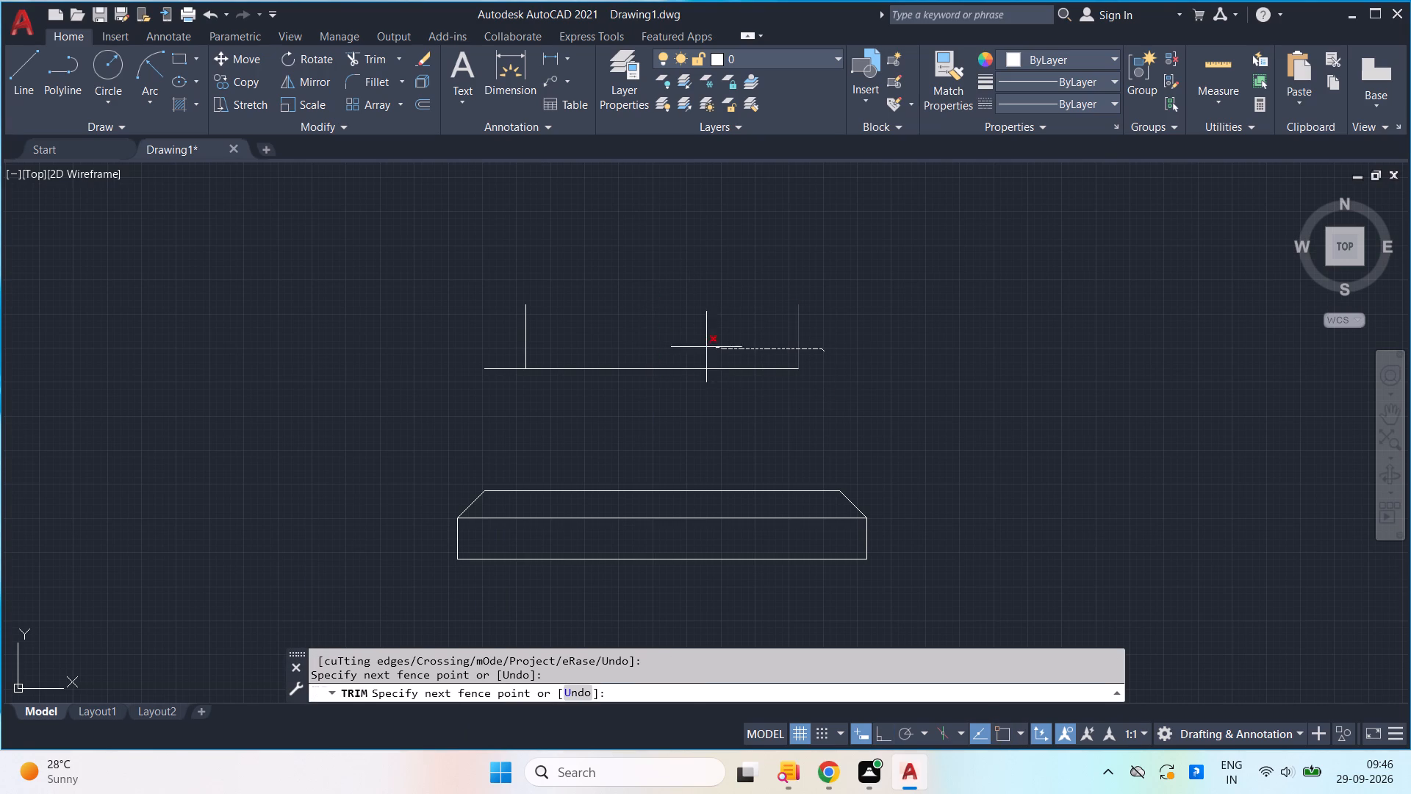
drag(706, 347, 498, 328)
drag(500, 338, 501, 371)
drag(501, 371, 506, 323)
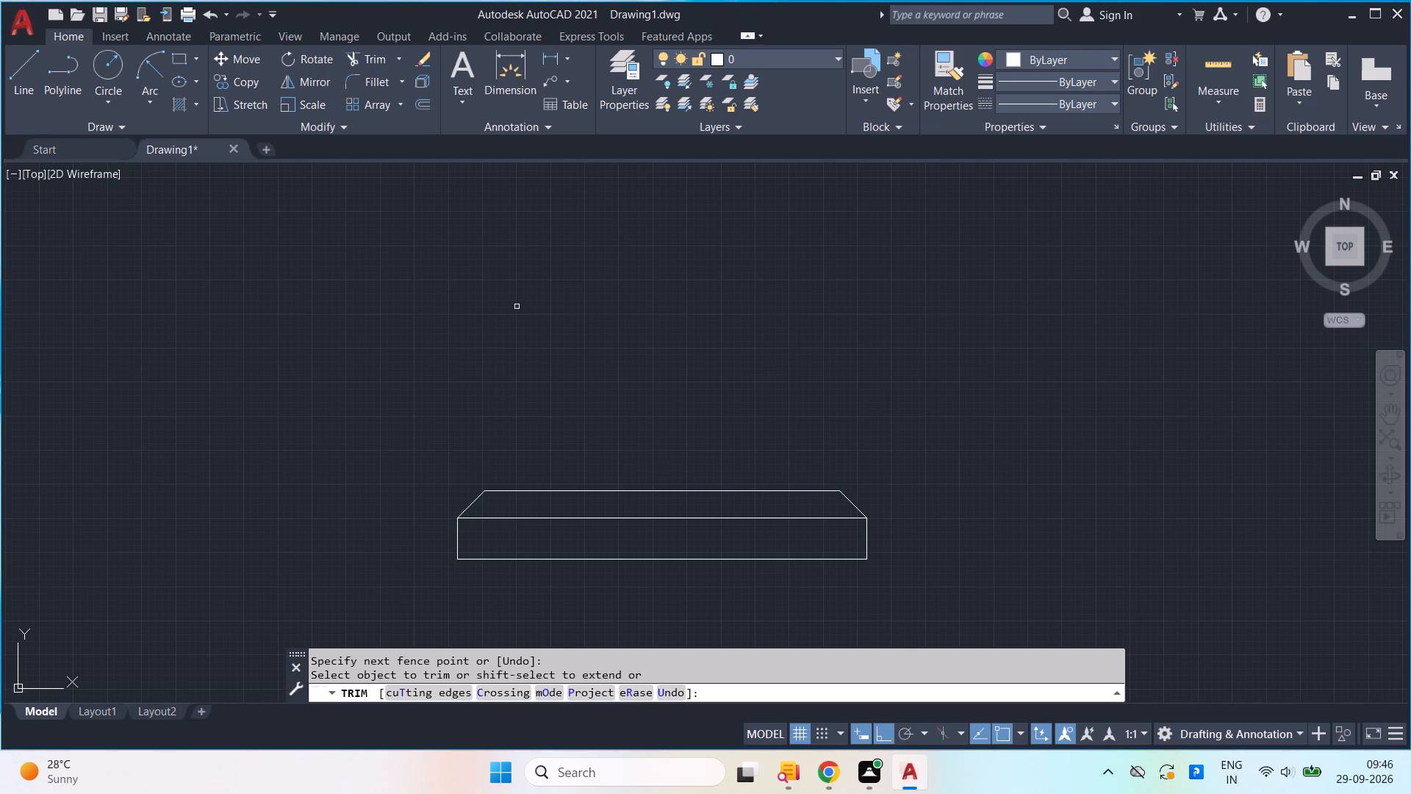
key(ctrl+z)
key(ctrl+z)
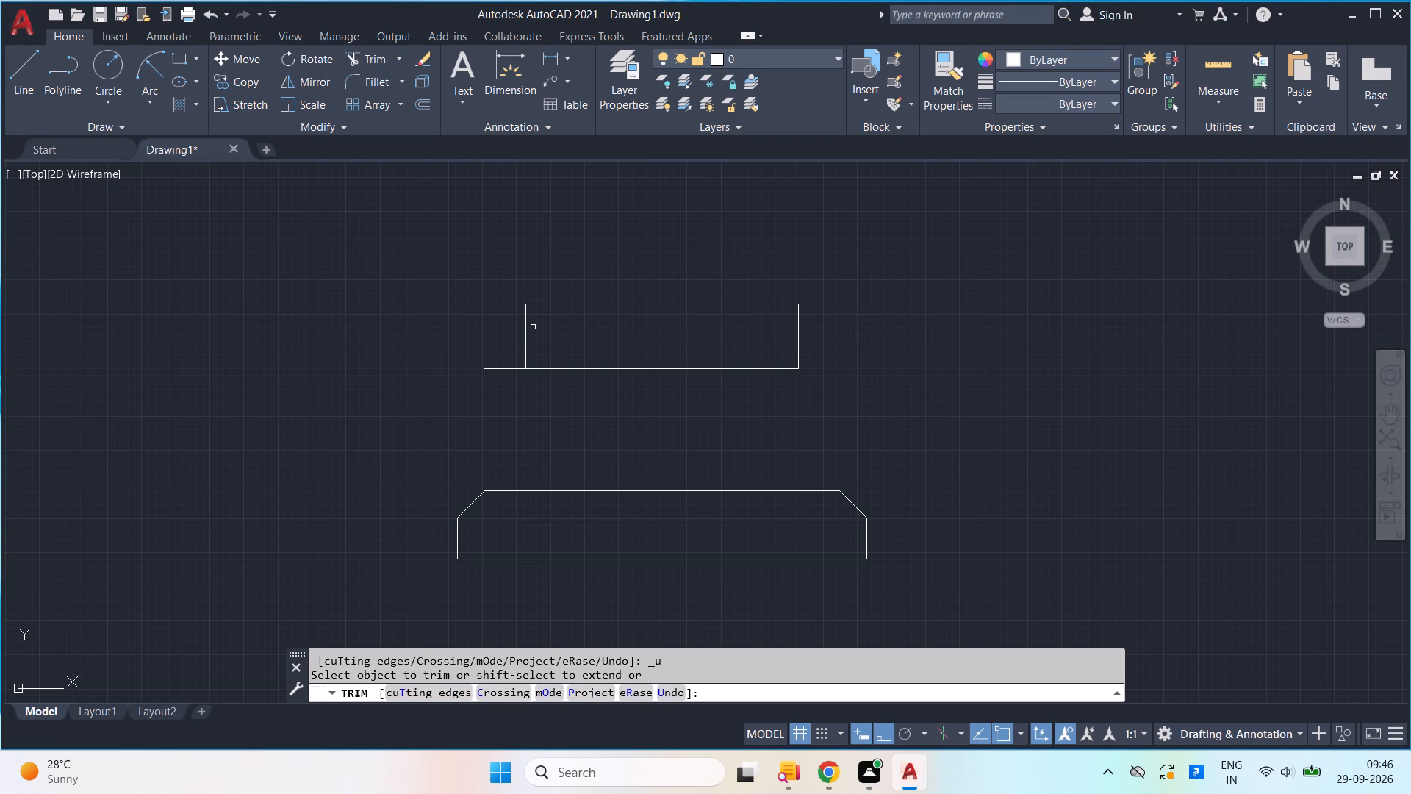
Trim the copied edge's overhang outside the left vertical guide and remove both vertical guide lines.
drag(509, 351, 500, 391)
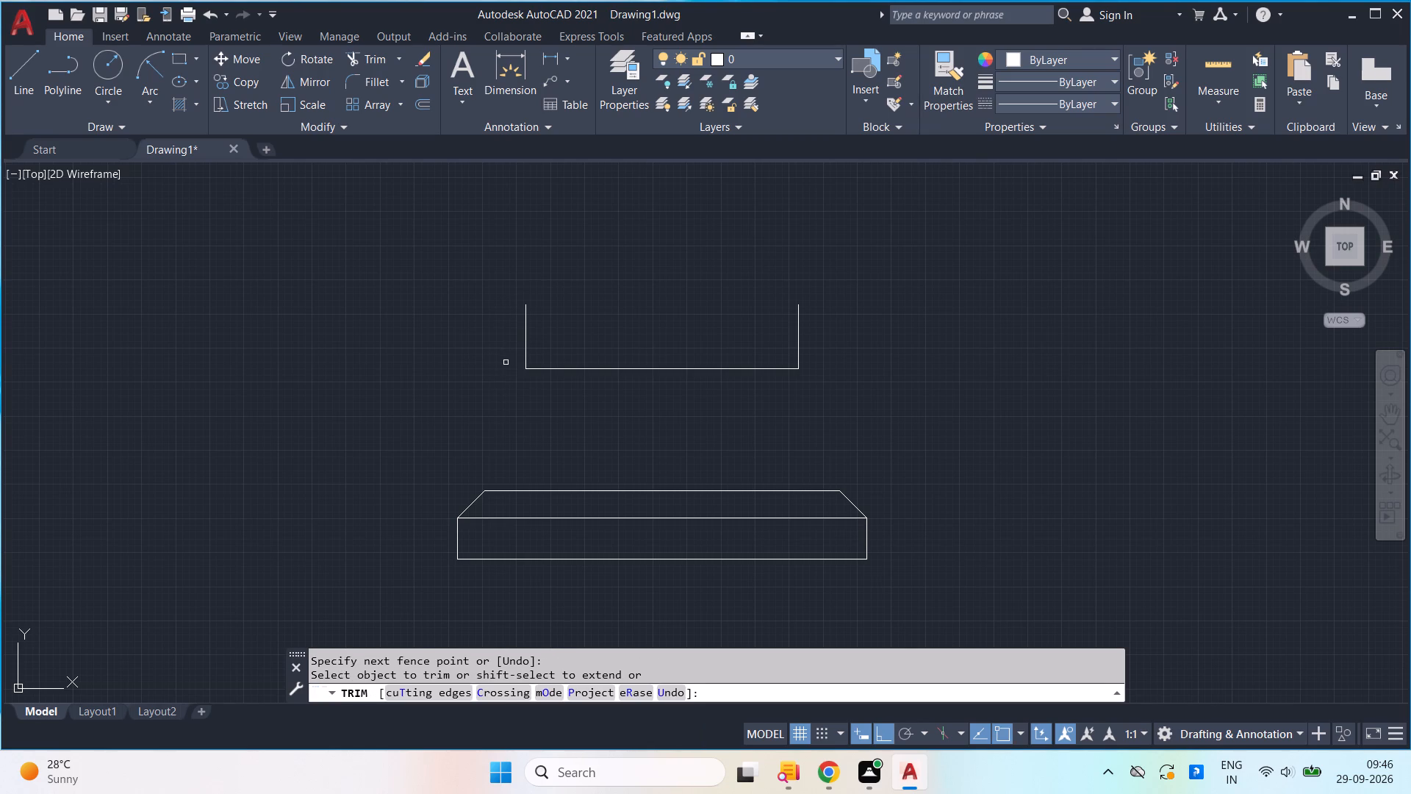
drag(504, 351, 813, 342)
key(Escape)
Check the trimmed upper line's length with Quick measure.
click(1224, 111)
click(1214, 137)
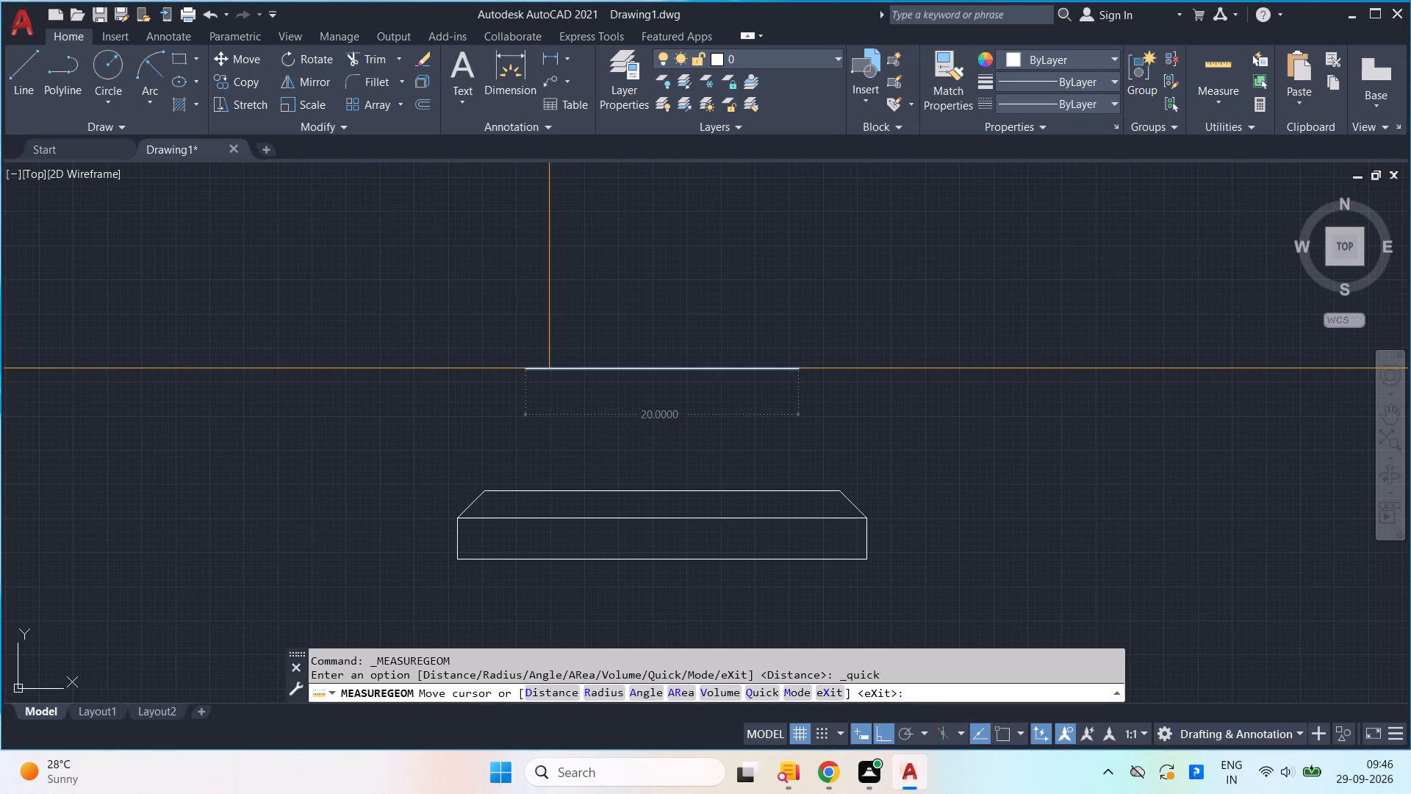
Copy the single upper line straight up twice, at distances of 1 and 3 from the original.
key(Escape)
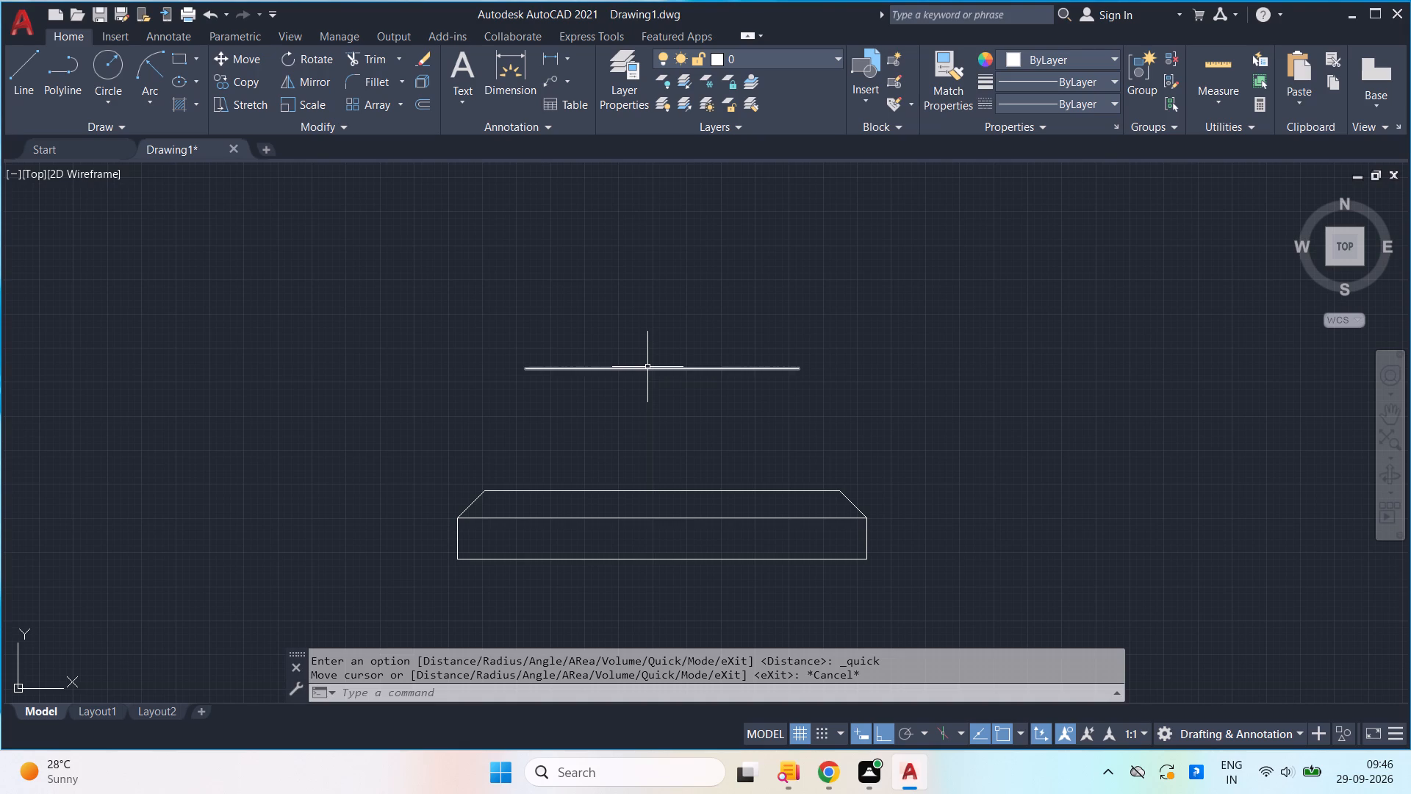
drag(648, 388, 642, 377)
click(606, 310)
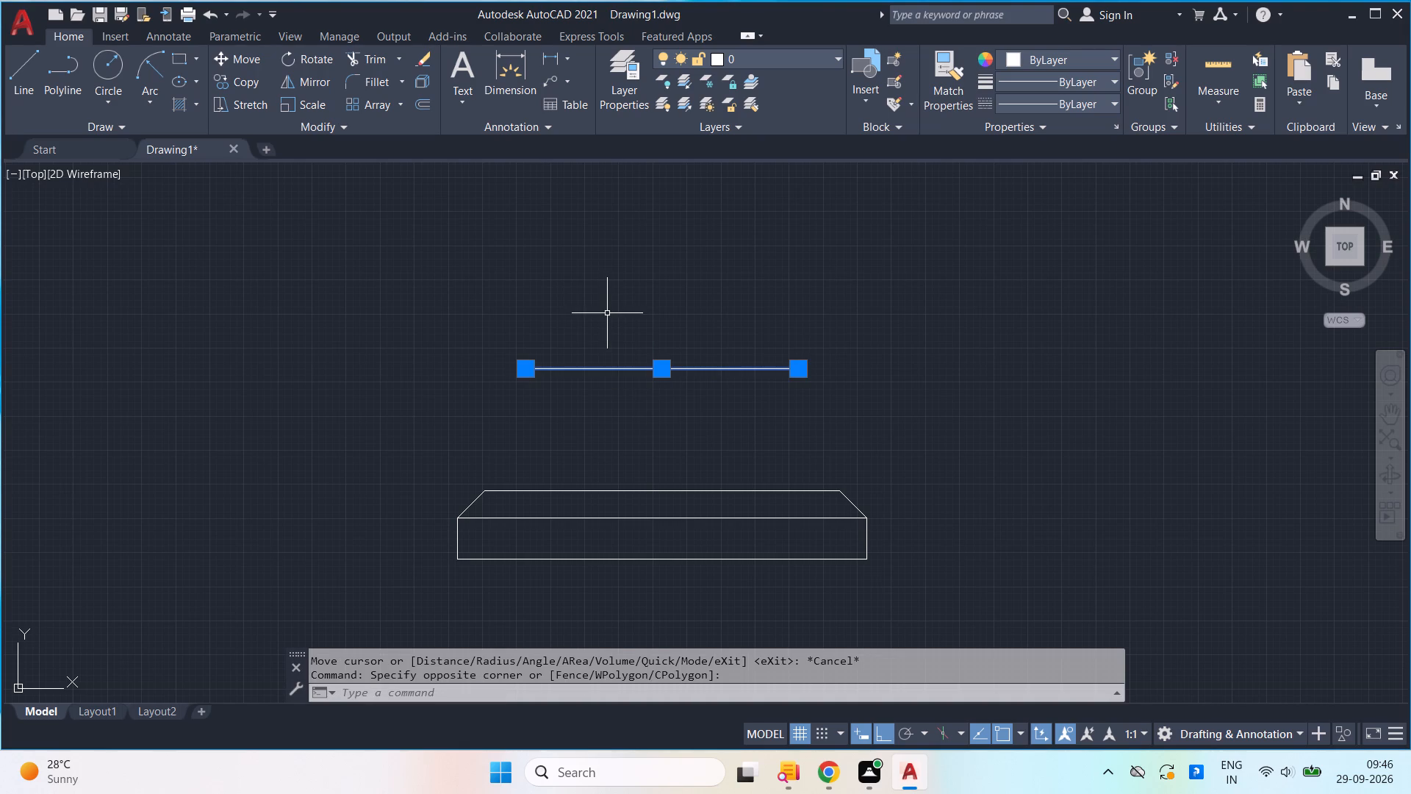
key(c)
key(o)
key(Return)
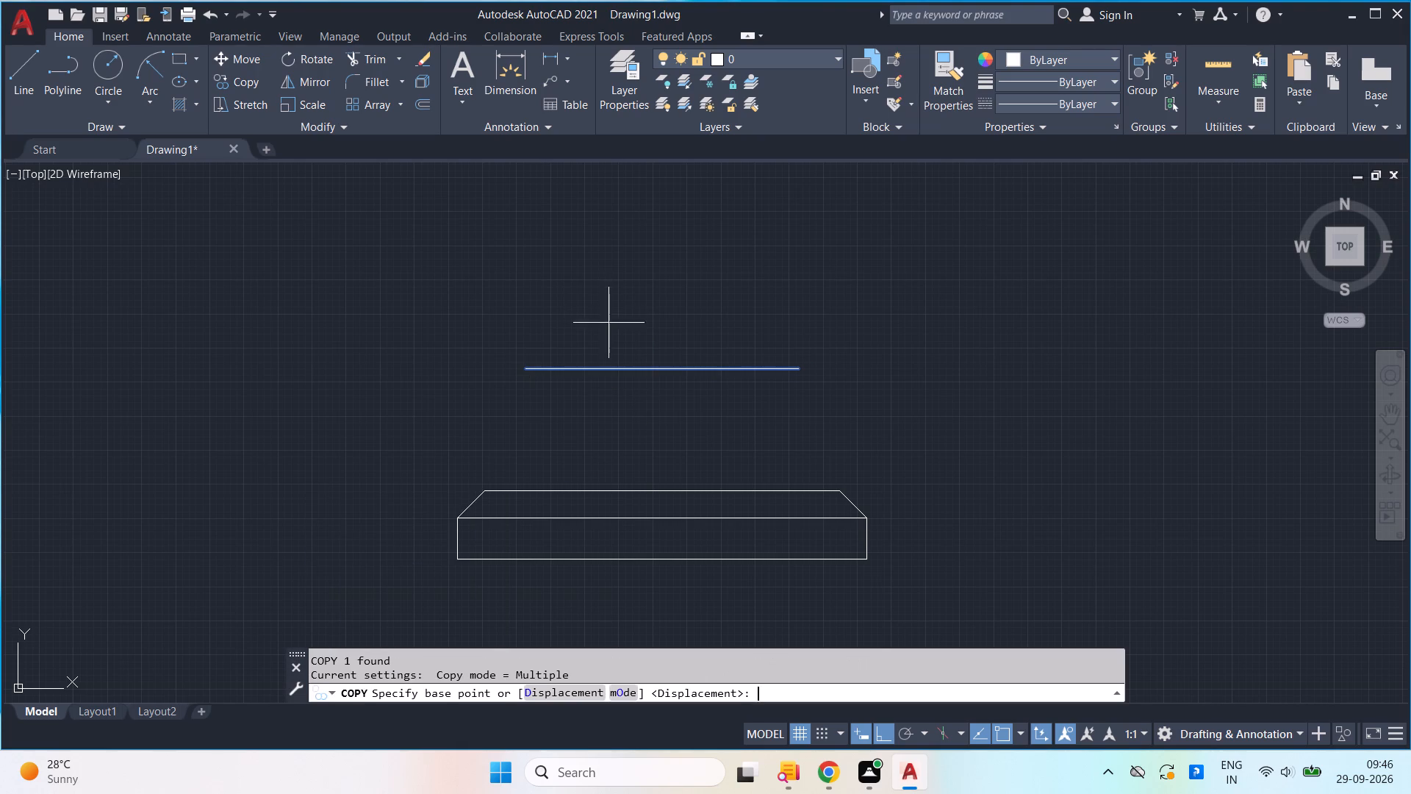
click(650, 375)
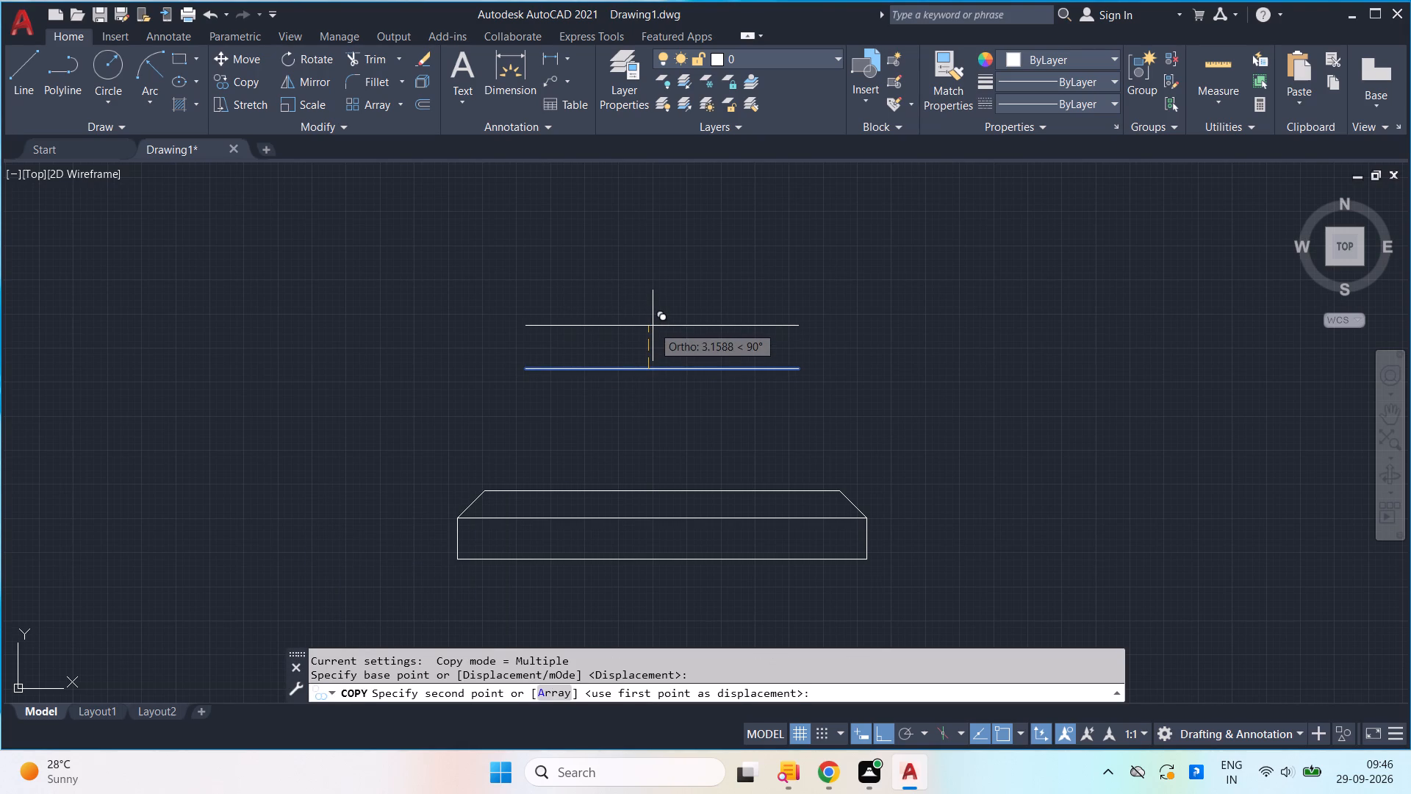
key(1)
key(Return)
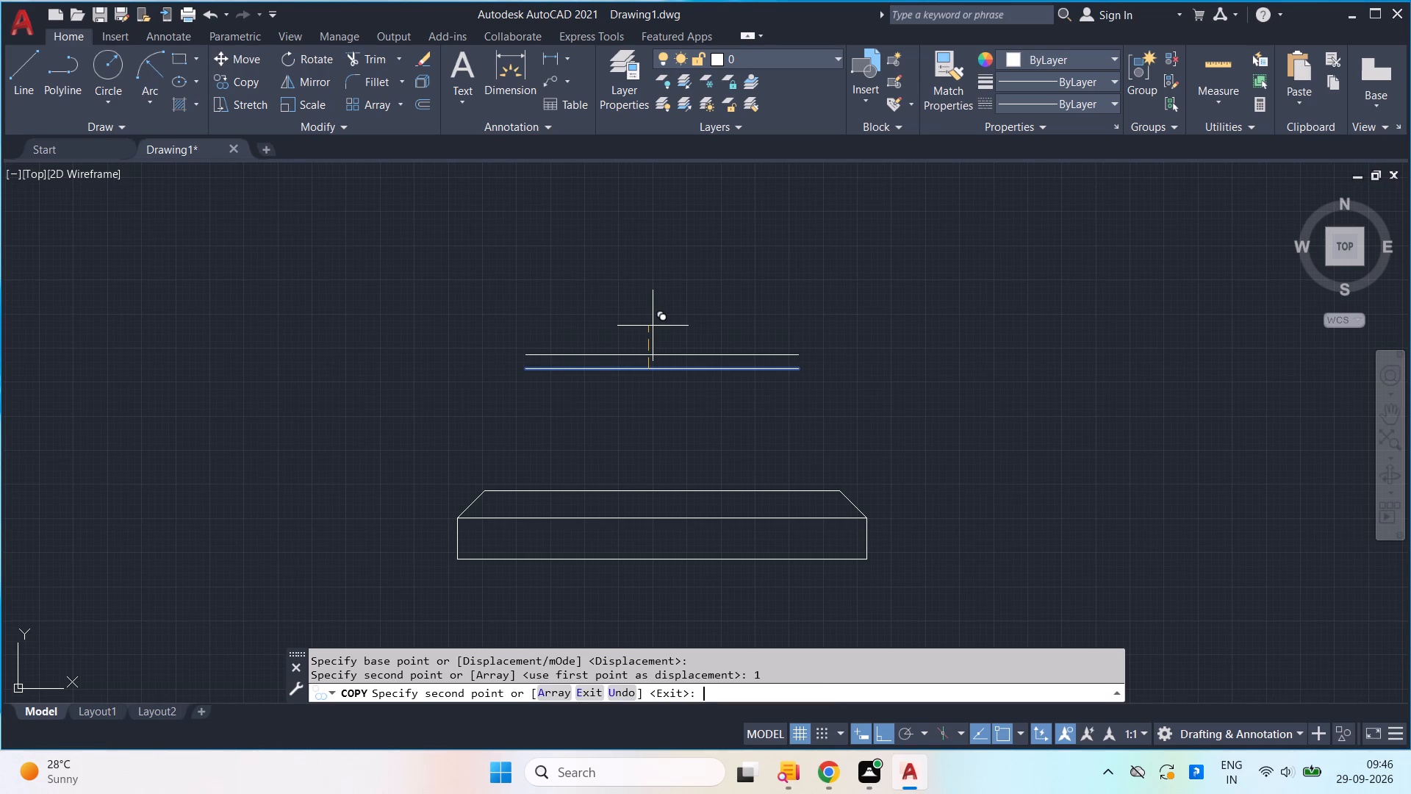
key(3)
key(Return)
key(Return)
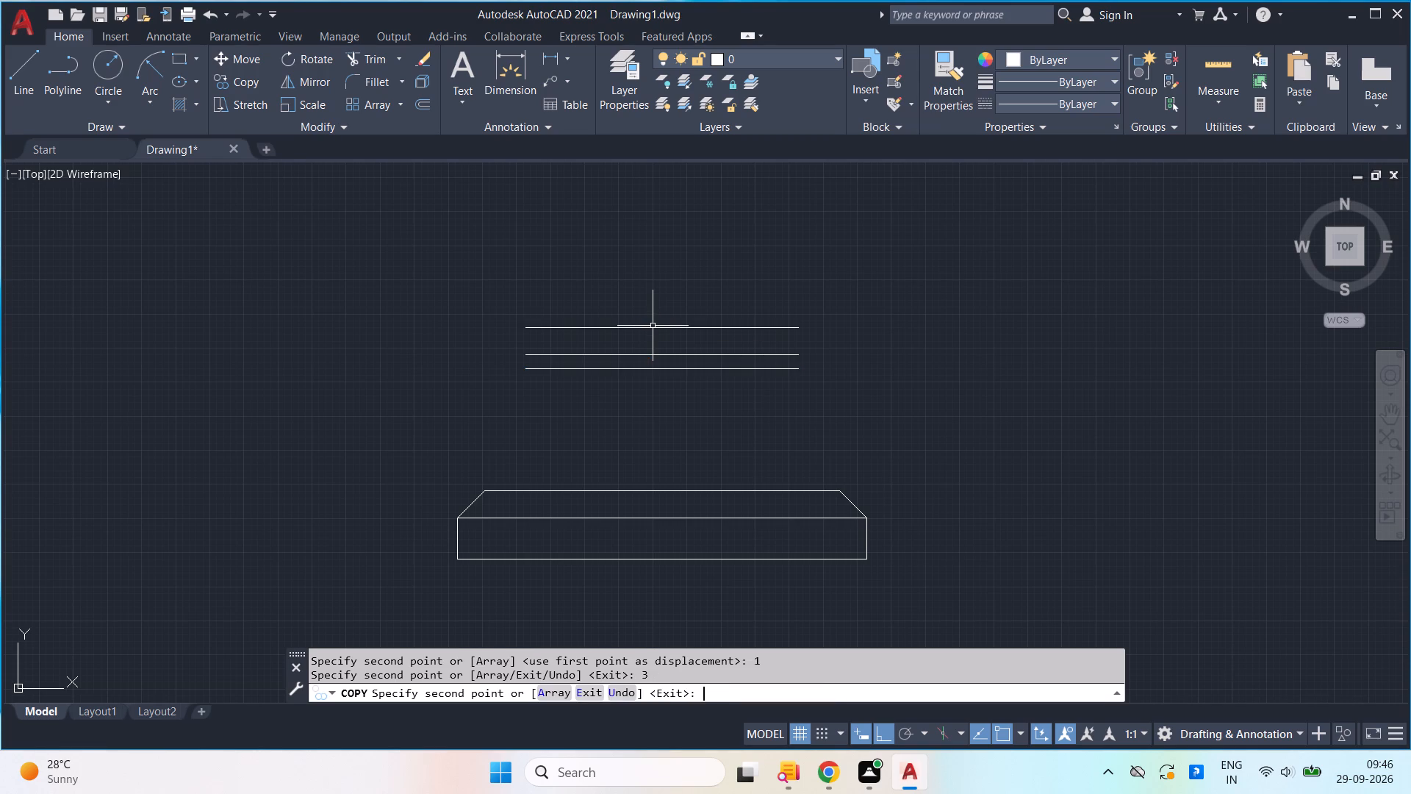
Draw a short vertical guide line upward from the topmost line, starting 2 units in from its right end.
key(l)
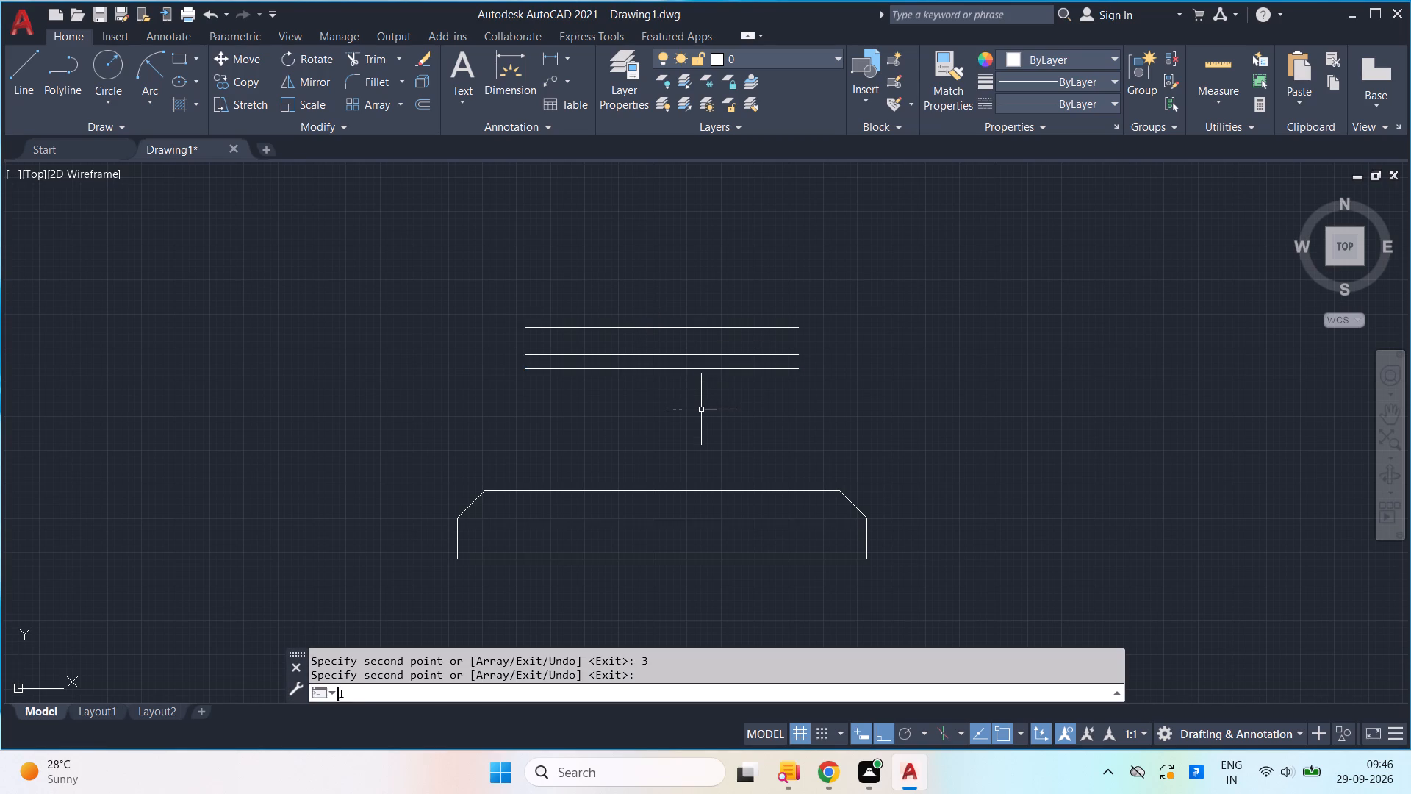
key(Return)
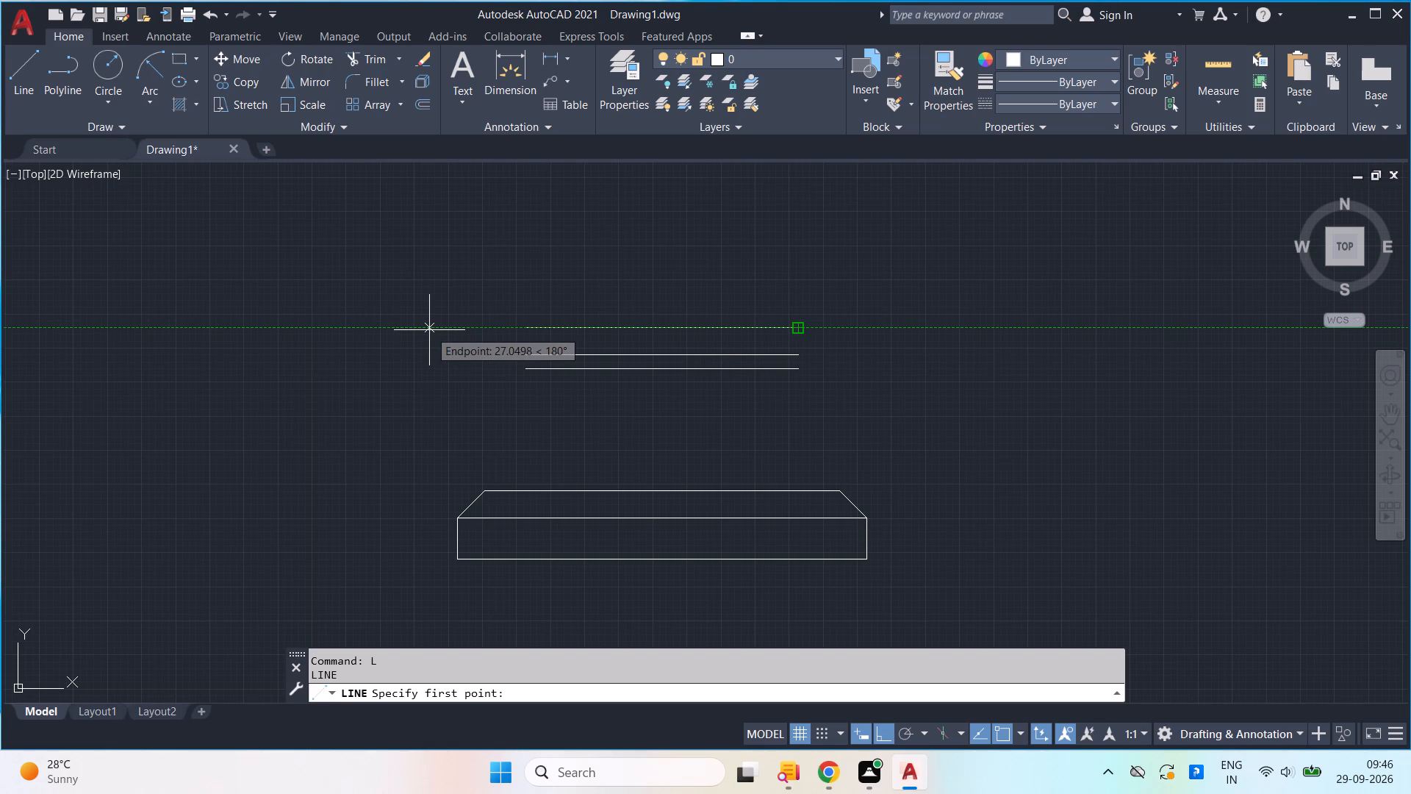
key(2)
key(Return)
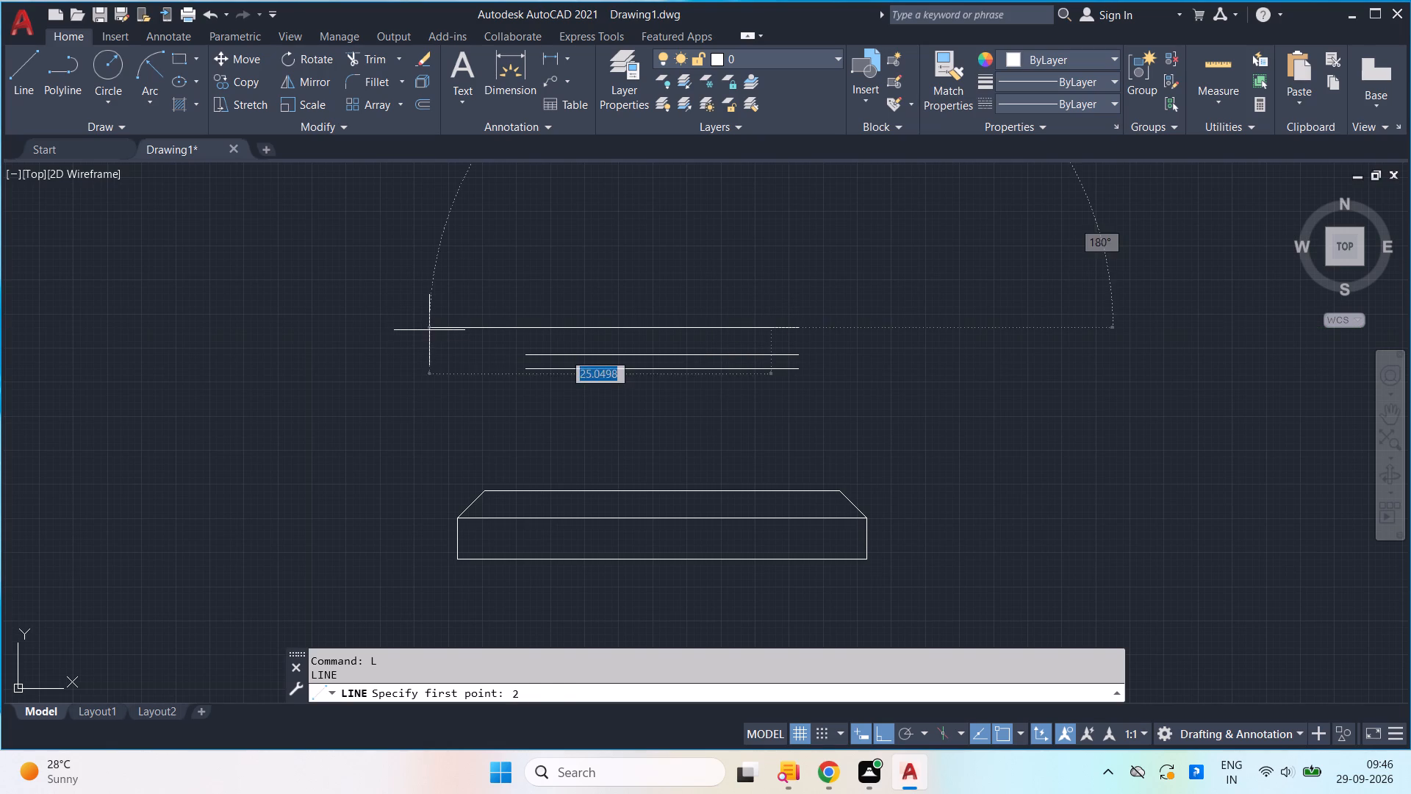
click(722, 277)
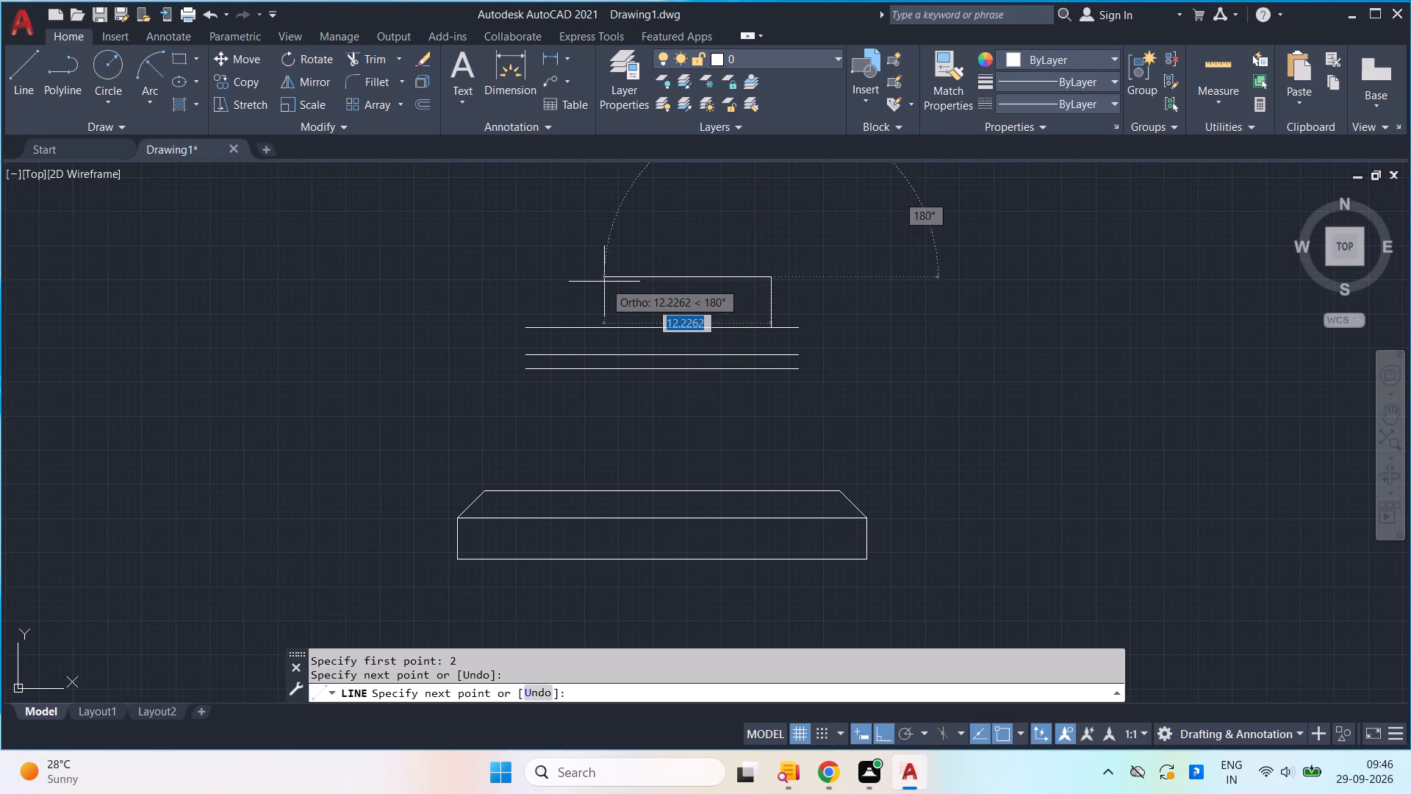
key(space)
Mirror the vertical guide about the topmost line's midpoint, keeping the original.
click(782, 308)
click(738, 287)
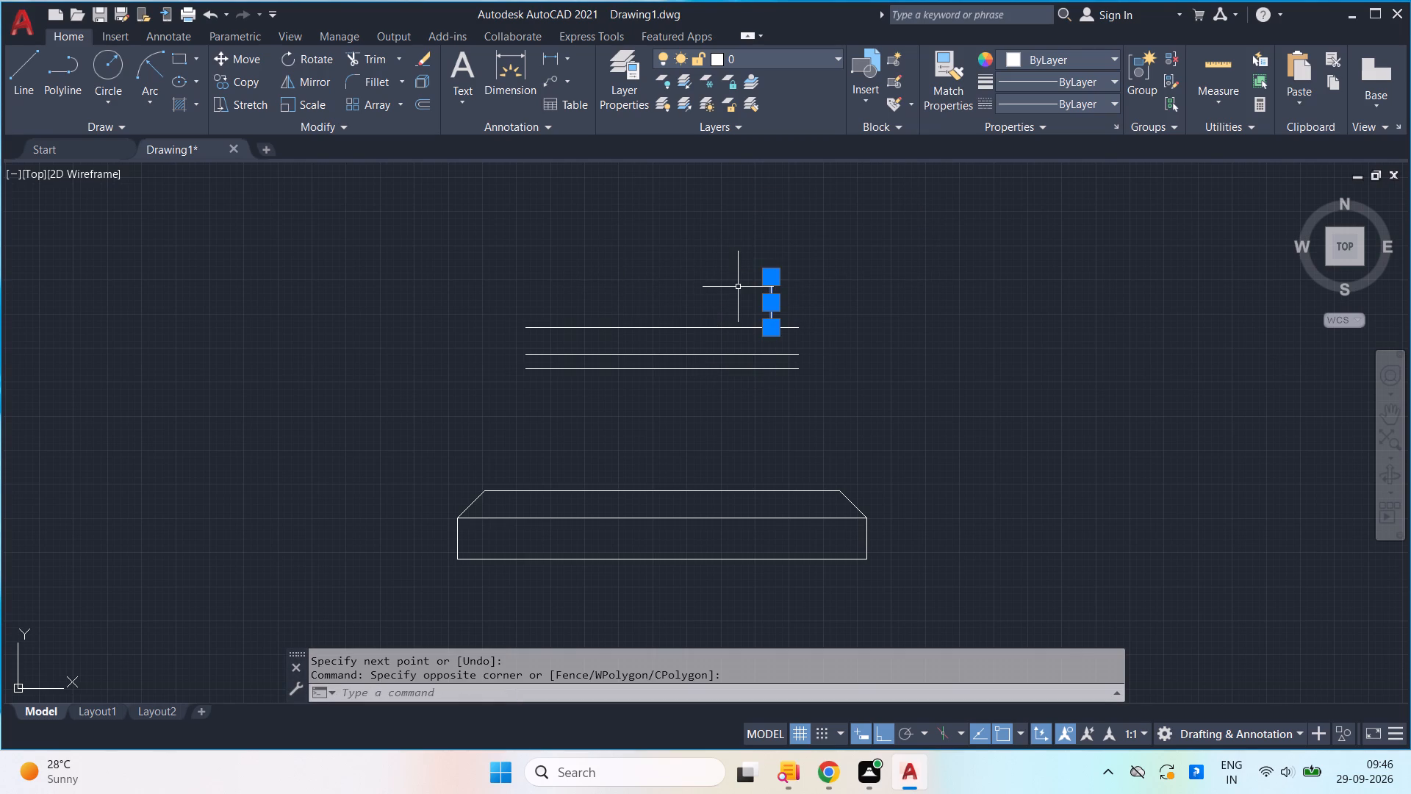
text(mi)
key(Return)
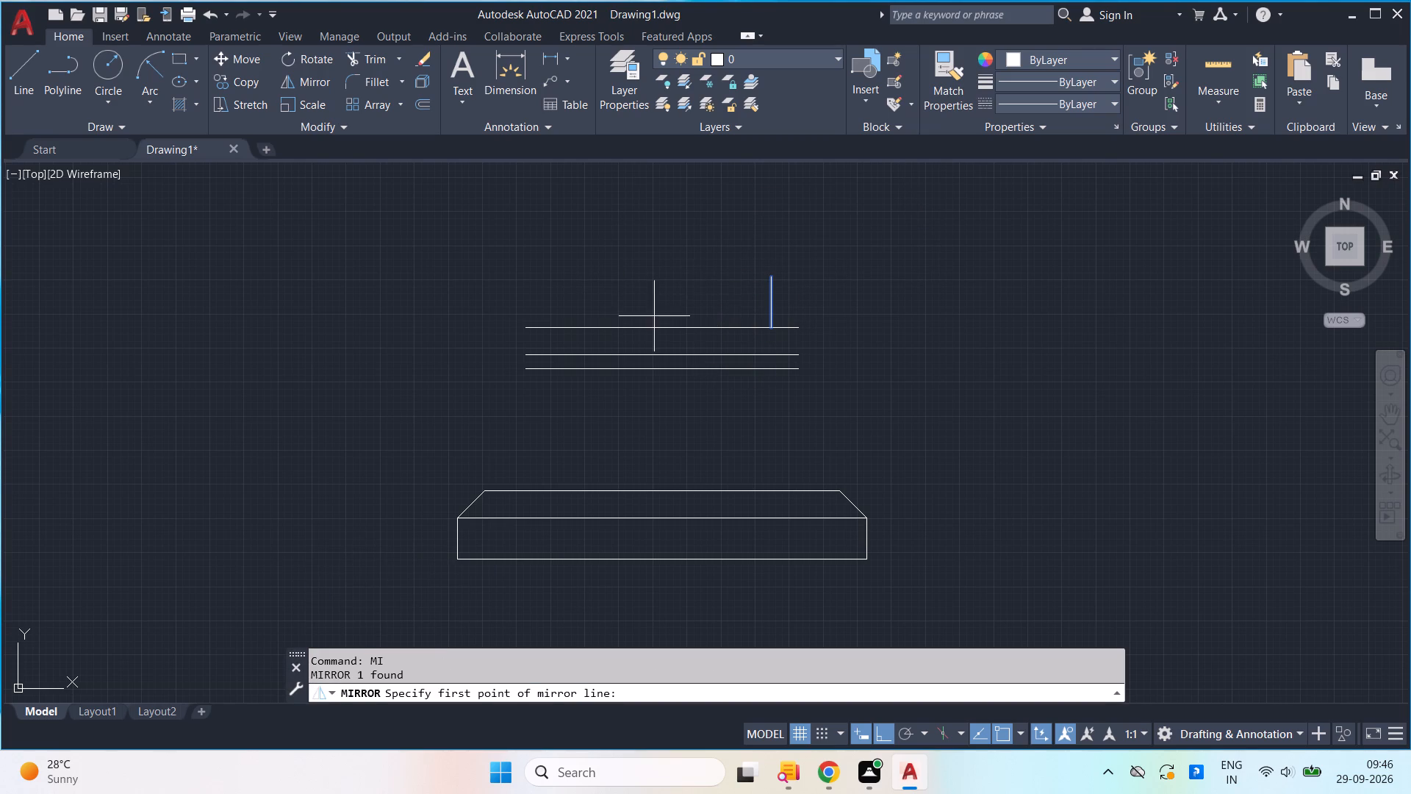
click(660, 326)
click(672, 274)
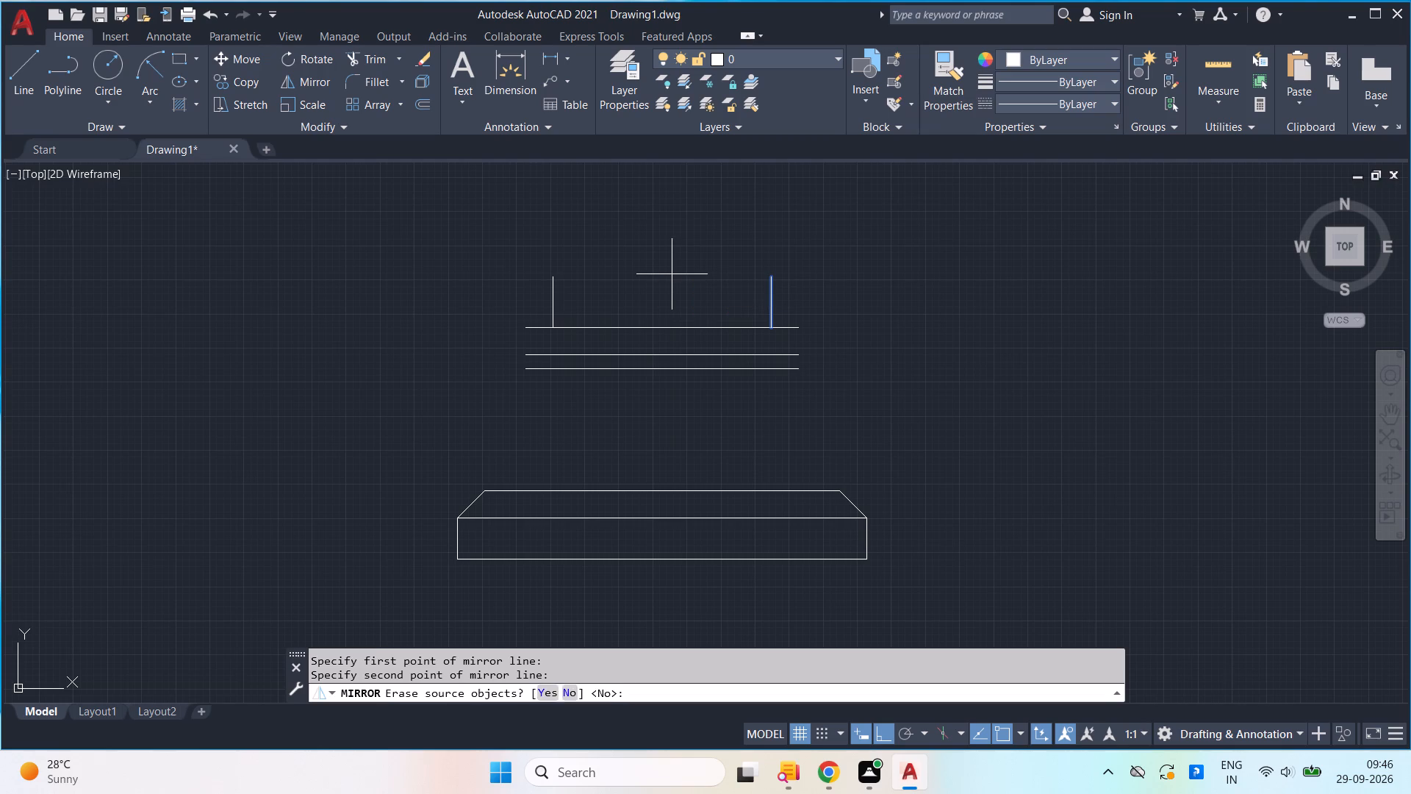
key(Return)
Trim the topmost line's overhangs outside the two vertical guides and remove both guides.
text(tr)
key(Return)
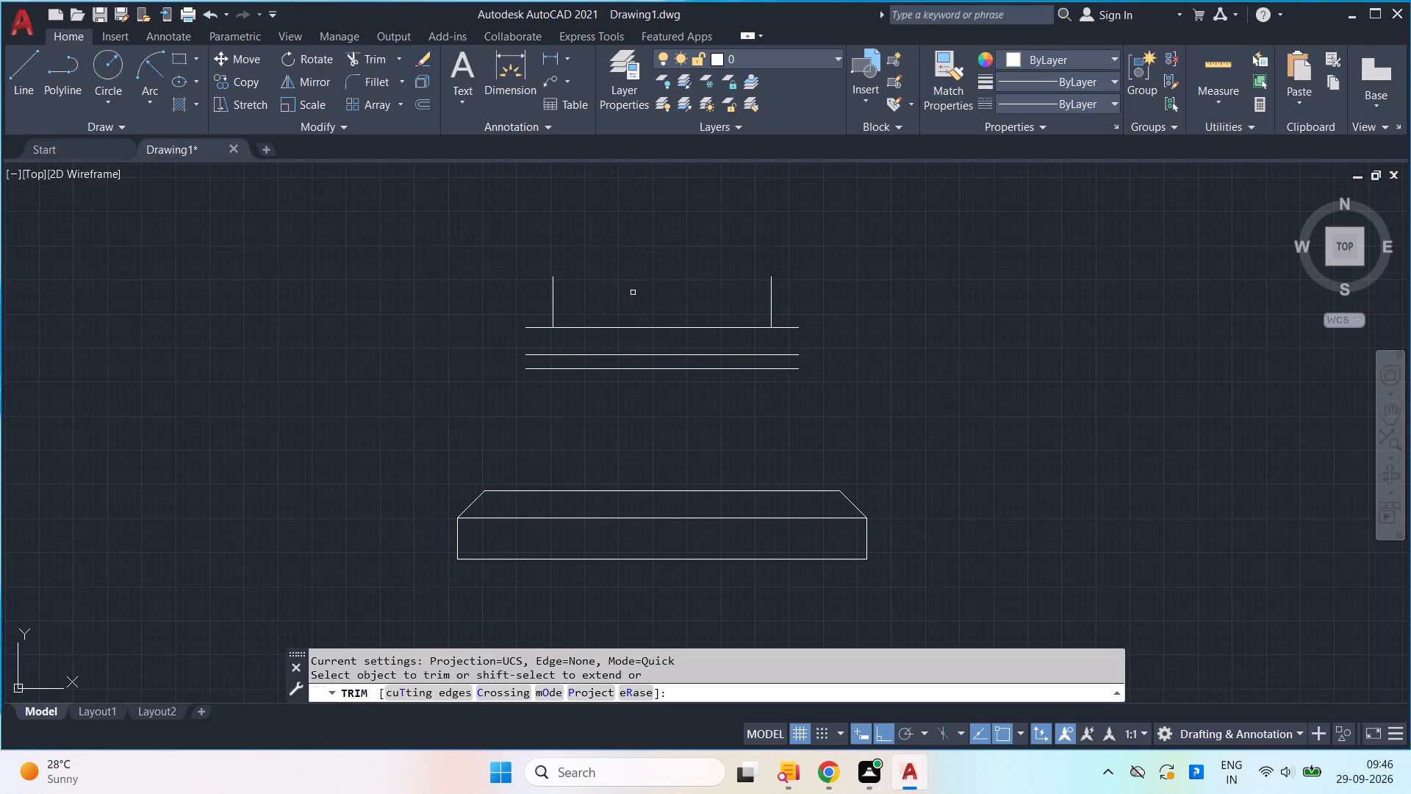
drag(536, 315, 538, 338)
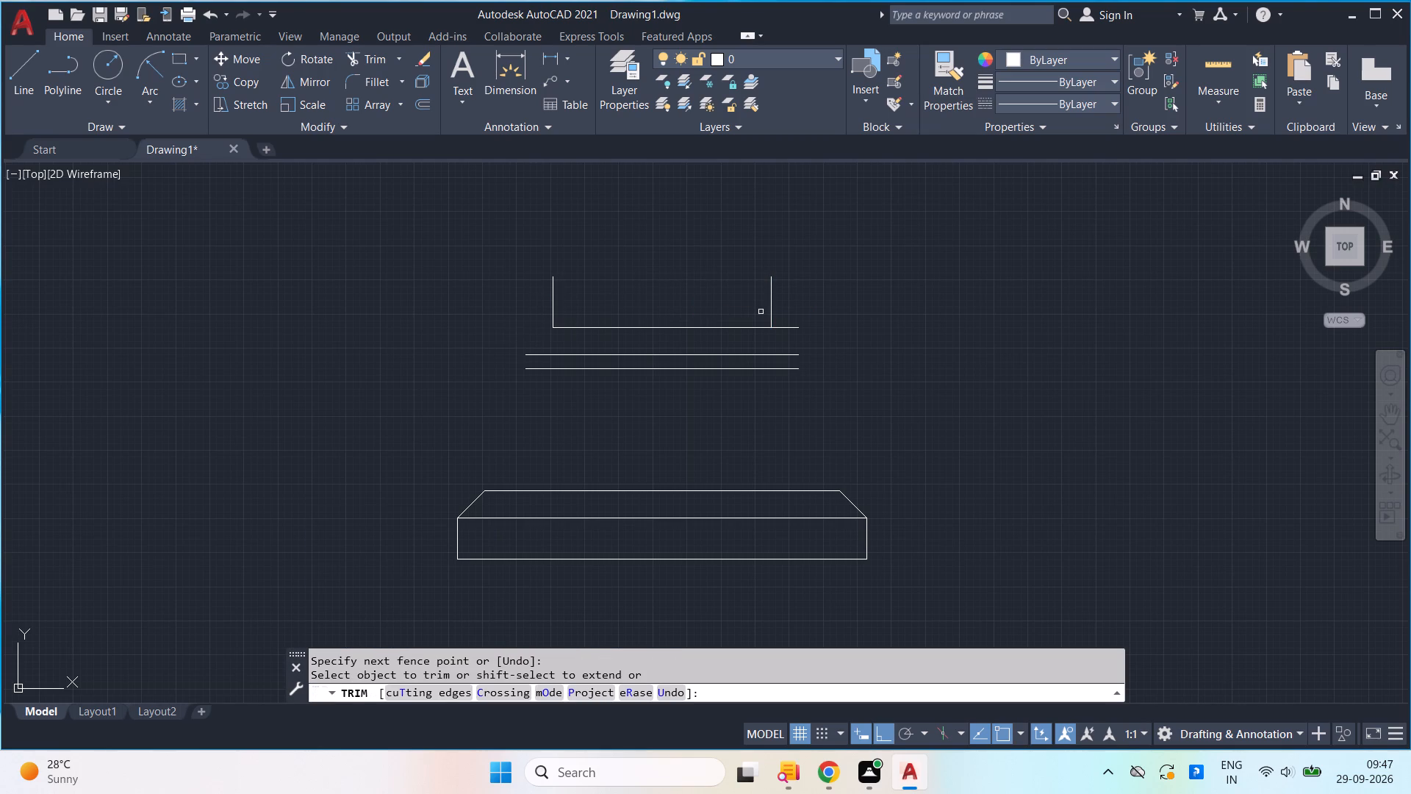
drag(790, 310, 773, 340)
drag(794, 306, 702, 303)
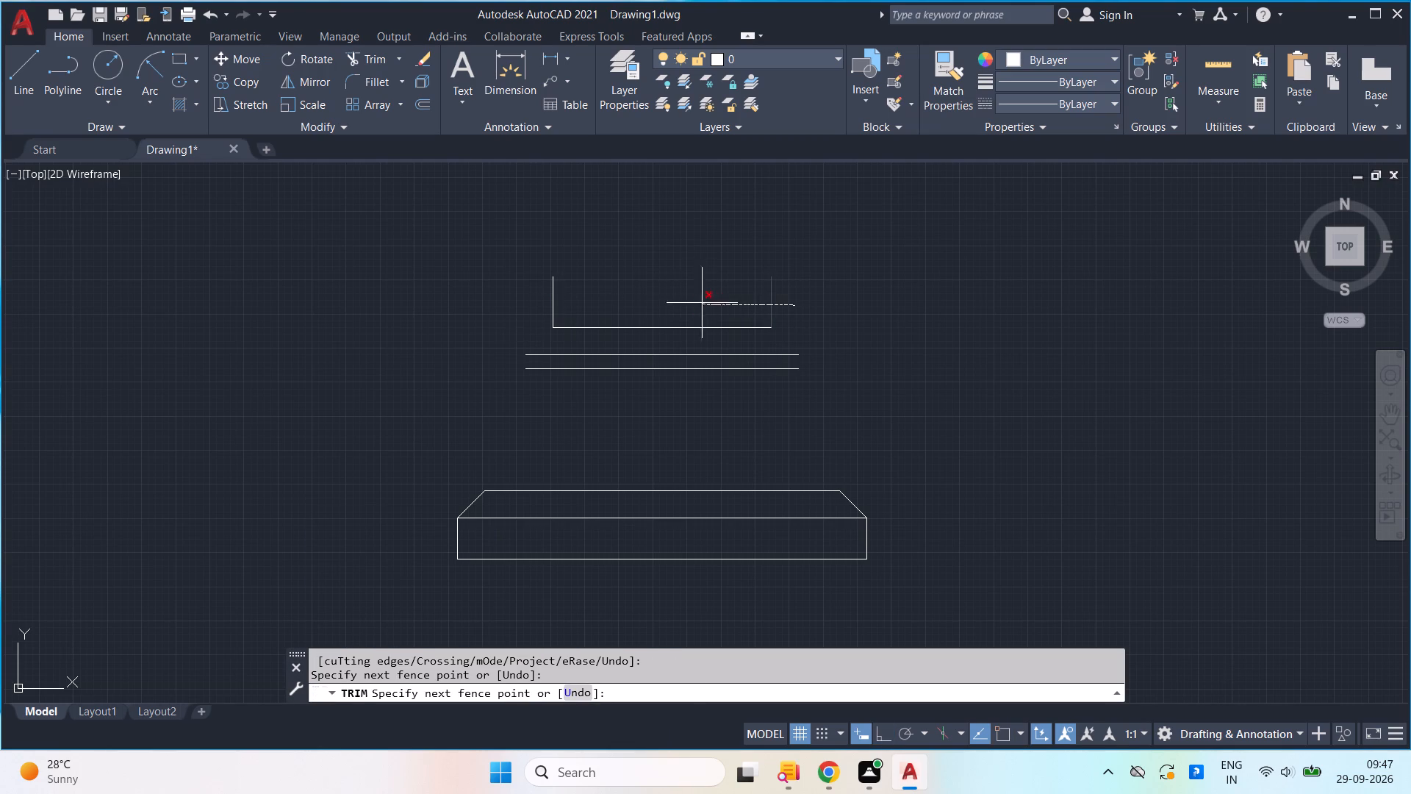
drag(702, 303, 511, 296)
key(Escape)
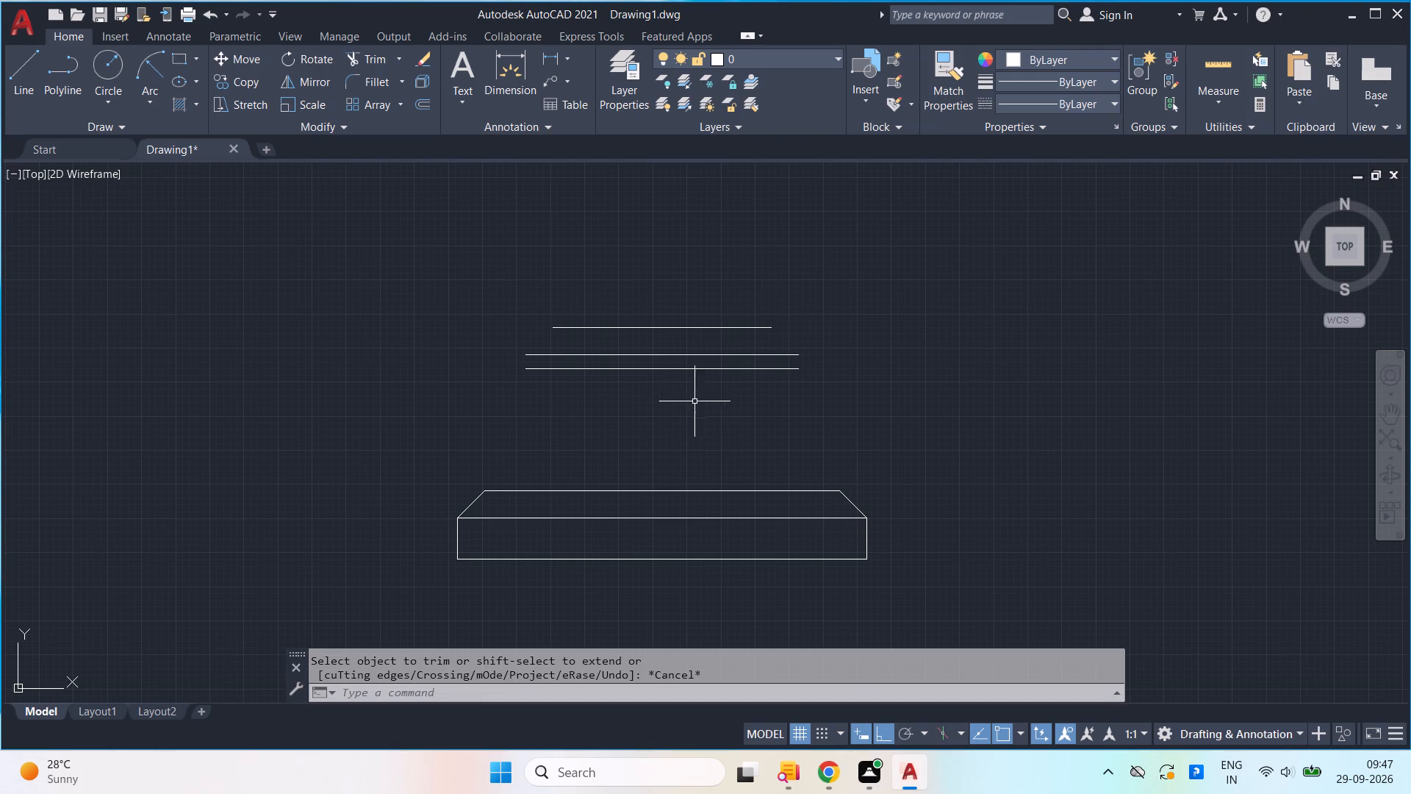
Draw a start-end-radius arc of radius 6 from the lowest upper line's left end to the sloped base's upper left corner.
click(145, 71)
click(526, 373)
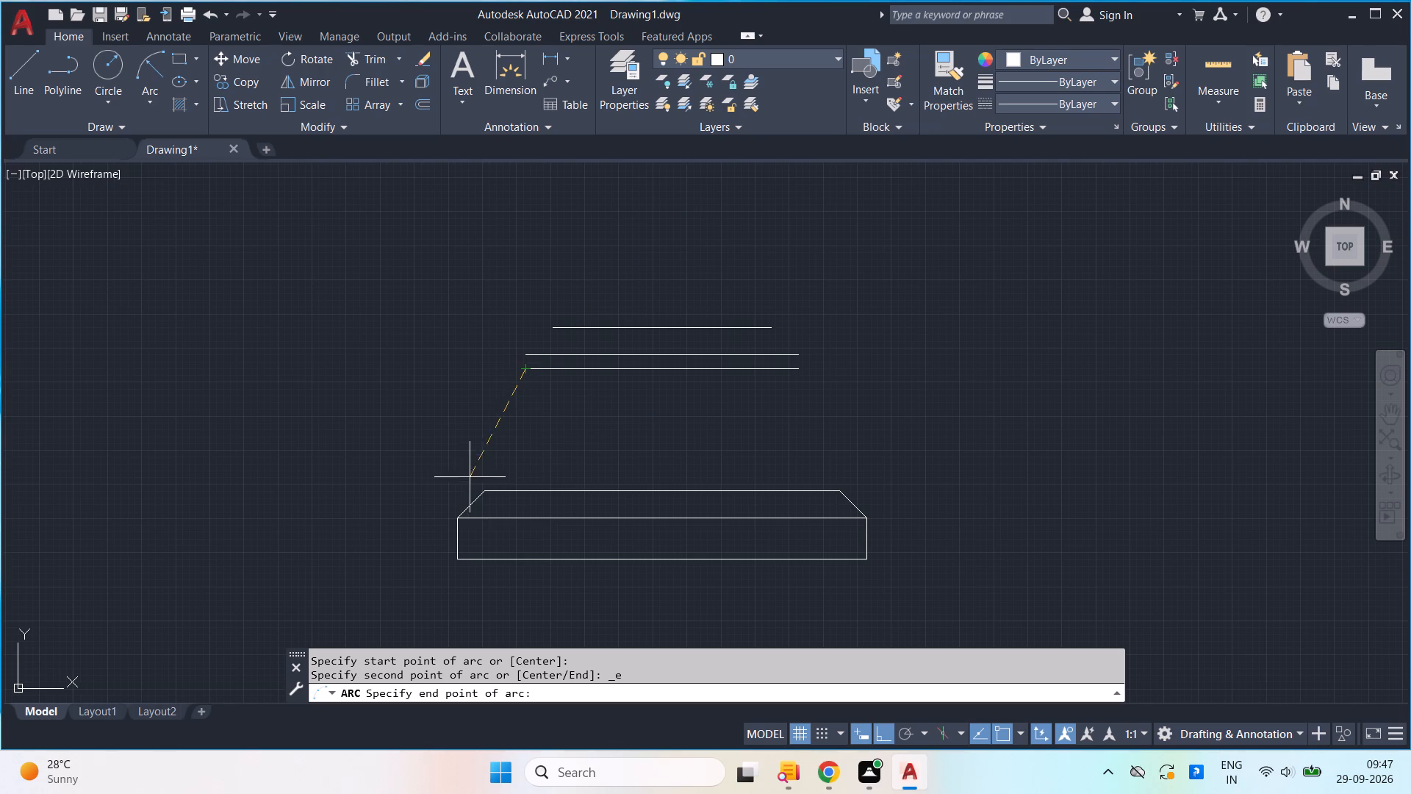
click(485, 488)
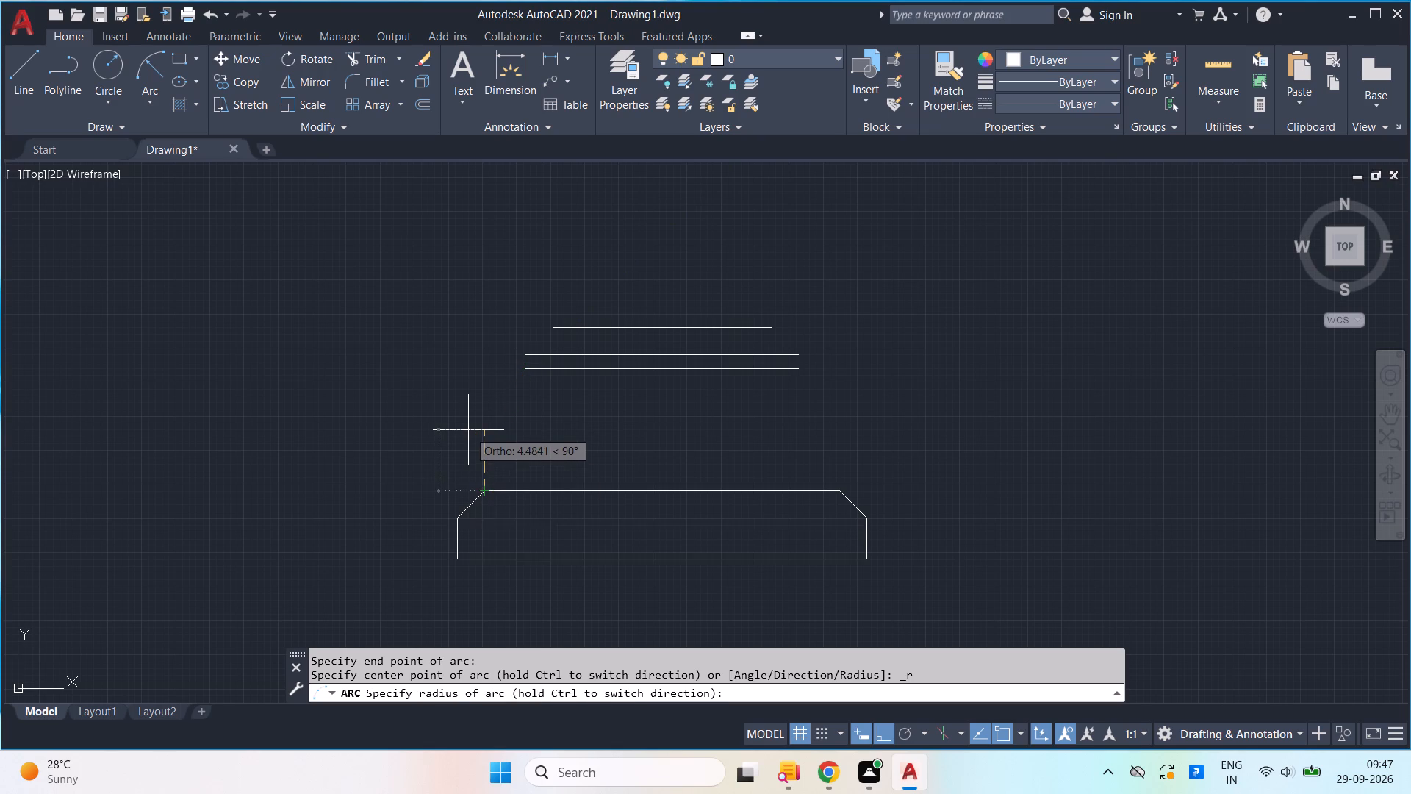
key(6)
key(Return)
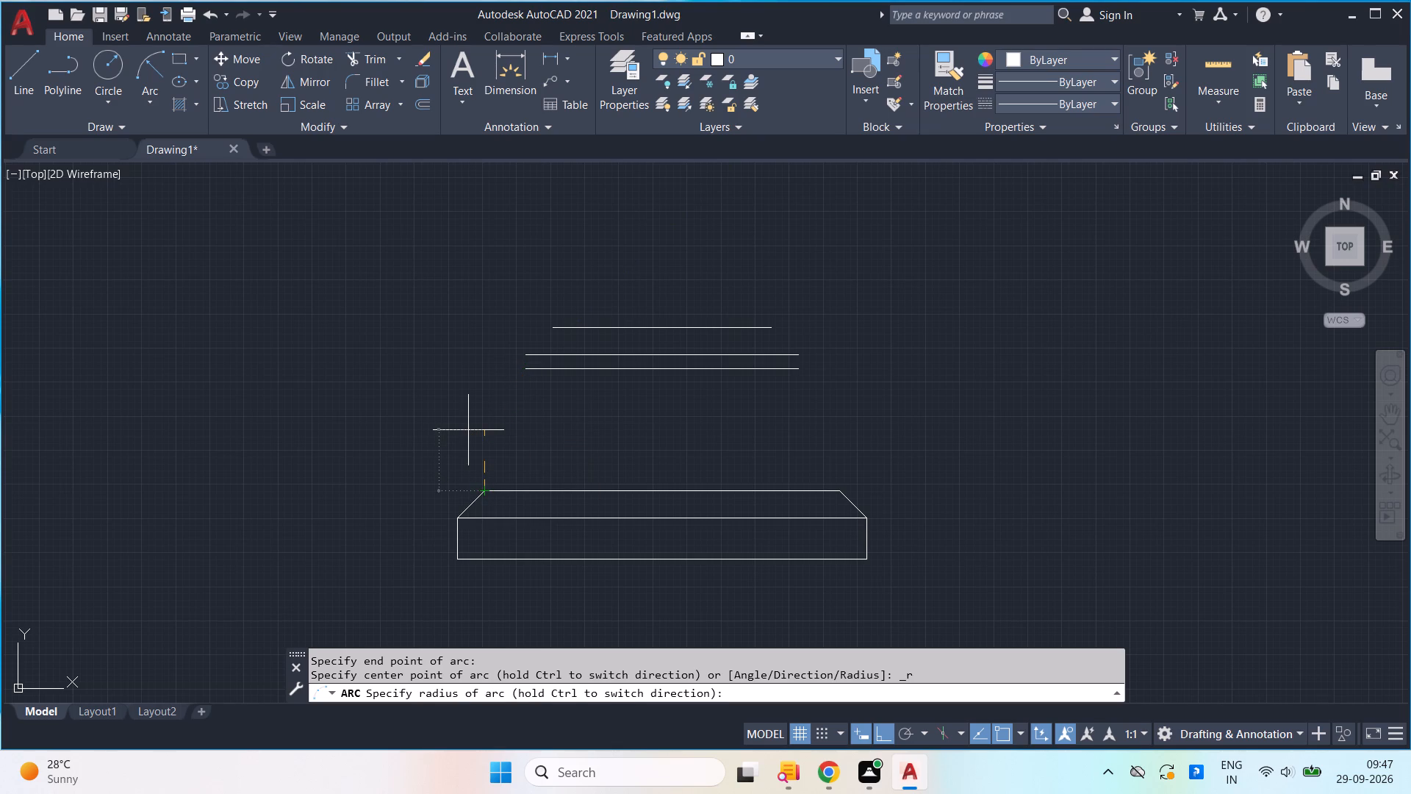
Mirror the radius 6 arc about the vertical axis through the base top edge's midpoint, keeping the original.
click(495, 433)
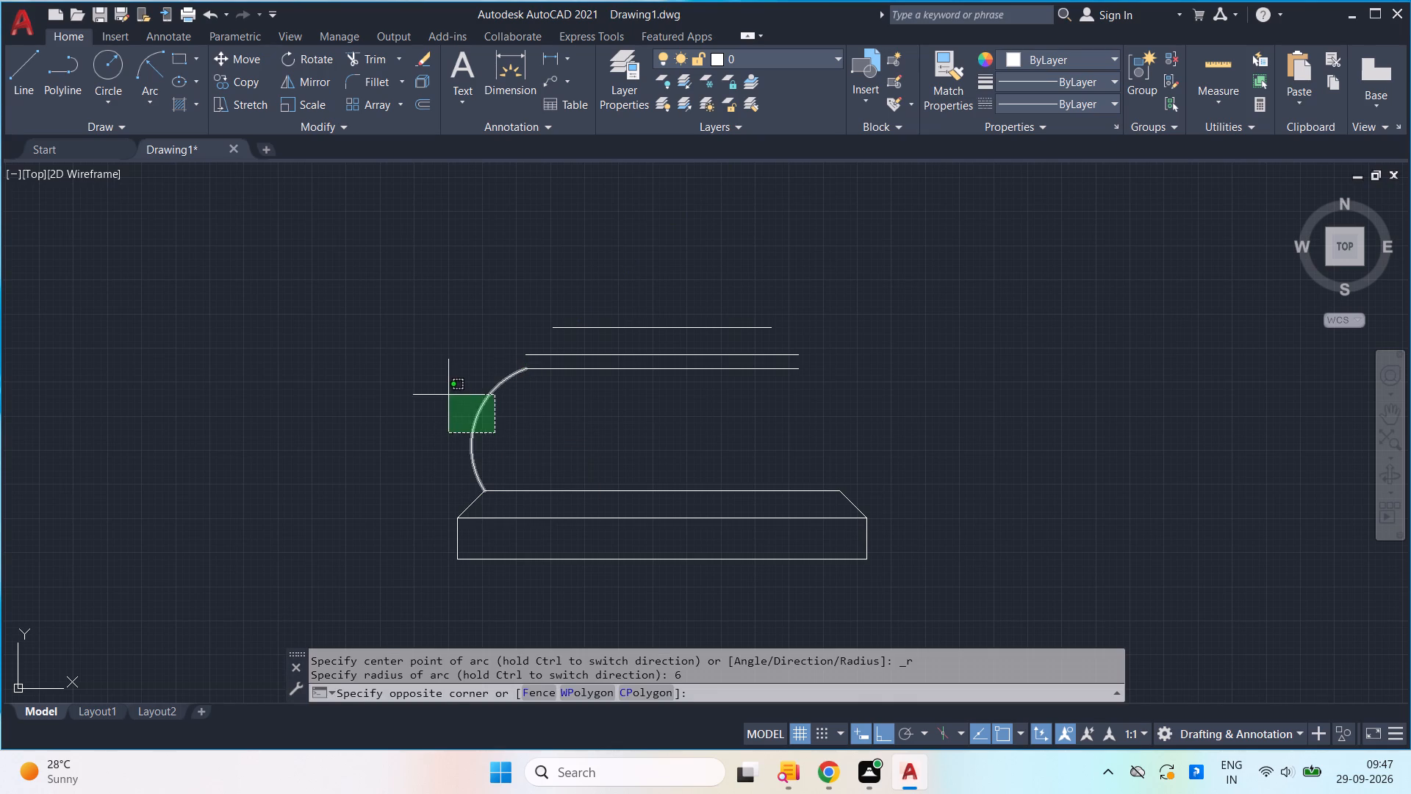
click(443, 390)
text(mi)
key(Return)
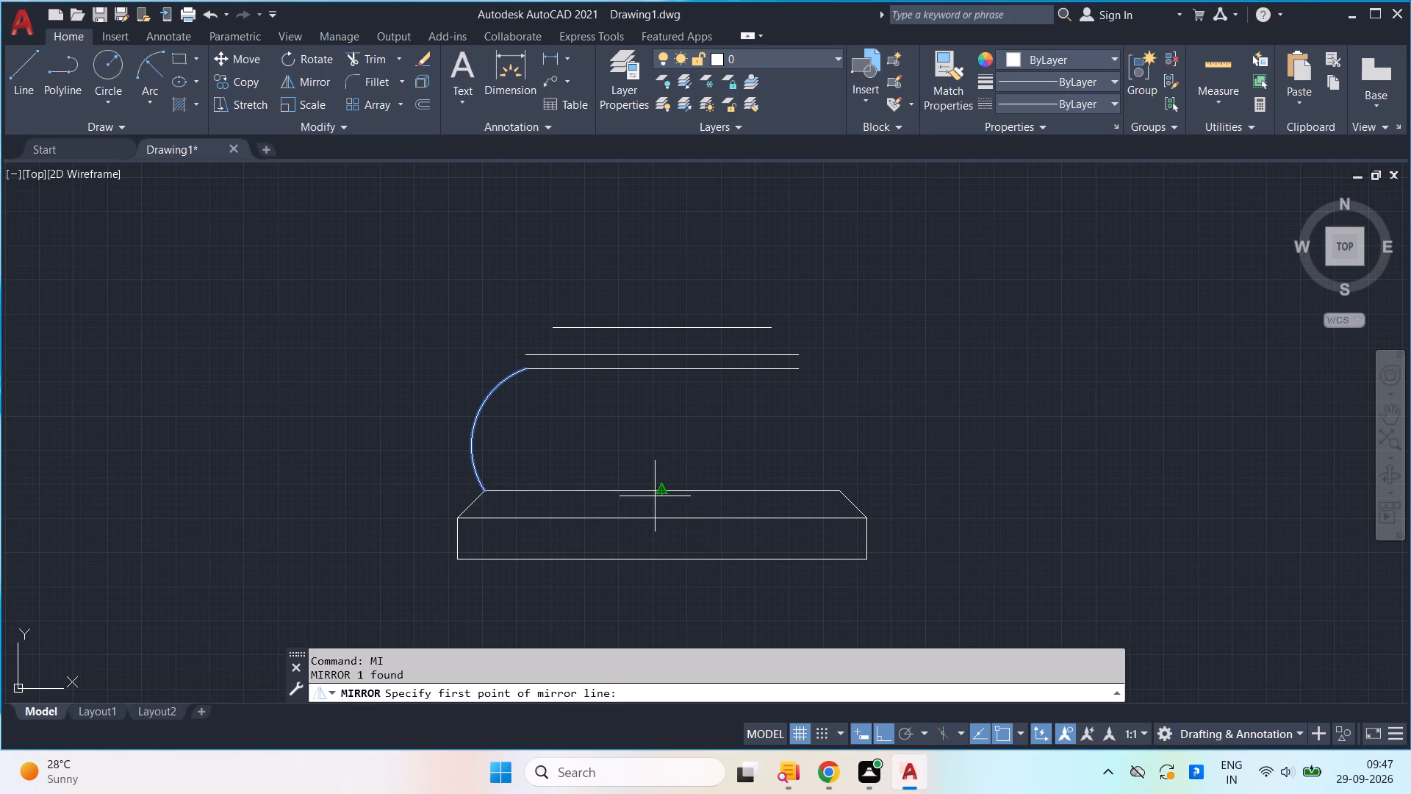
click(666, 490)
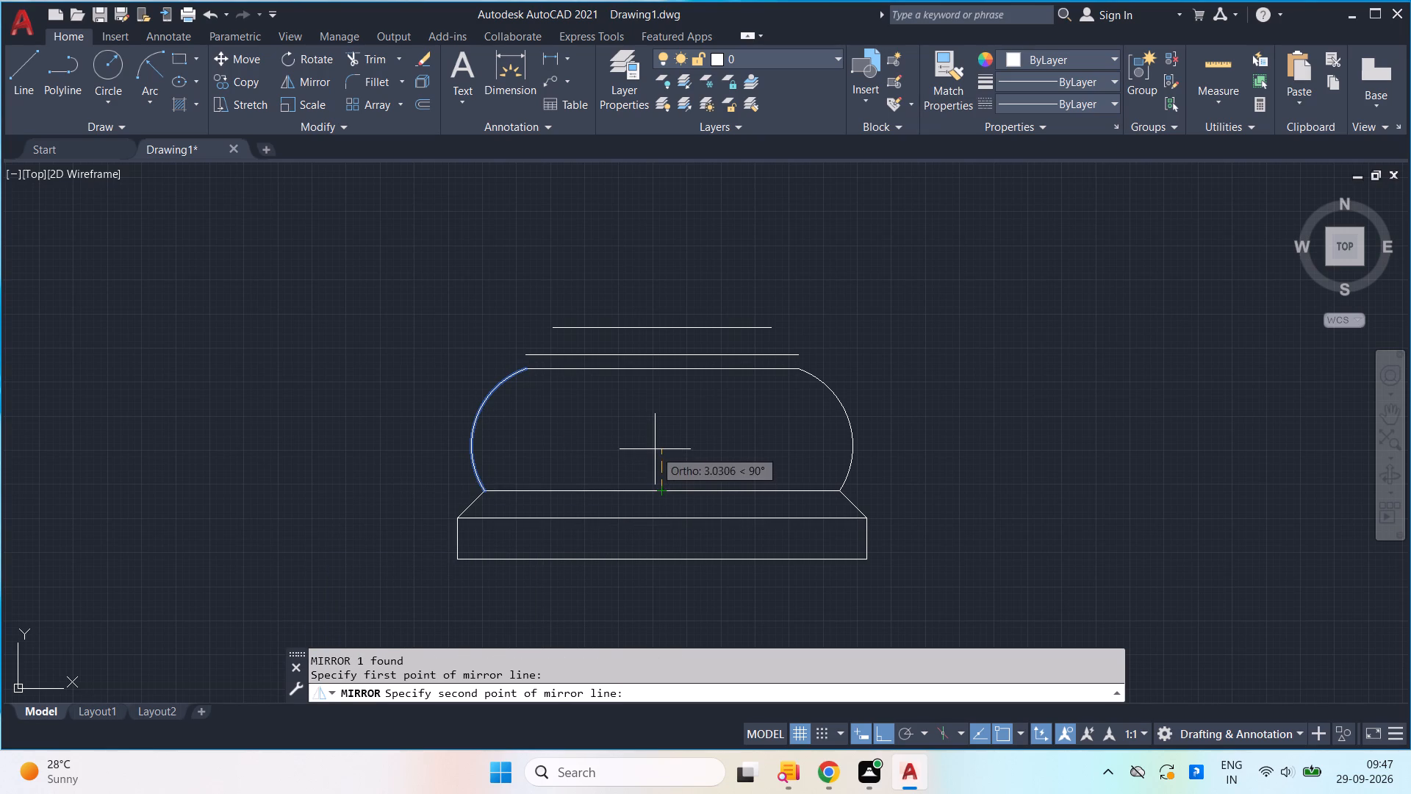
click(655, 448)
key(Return)
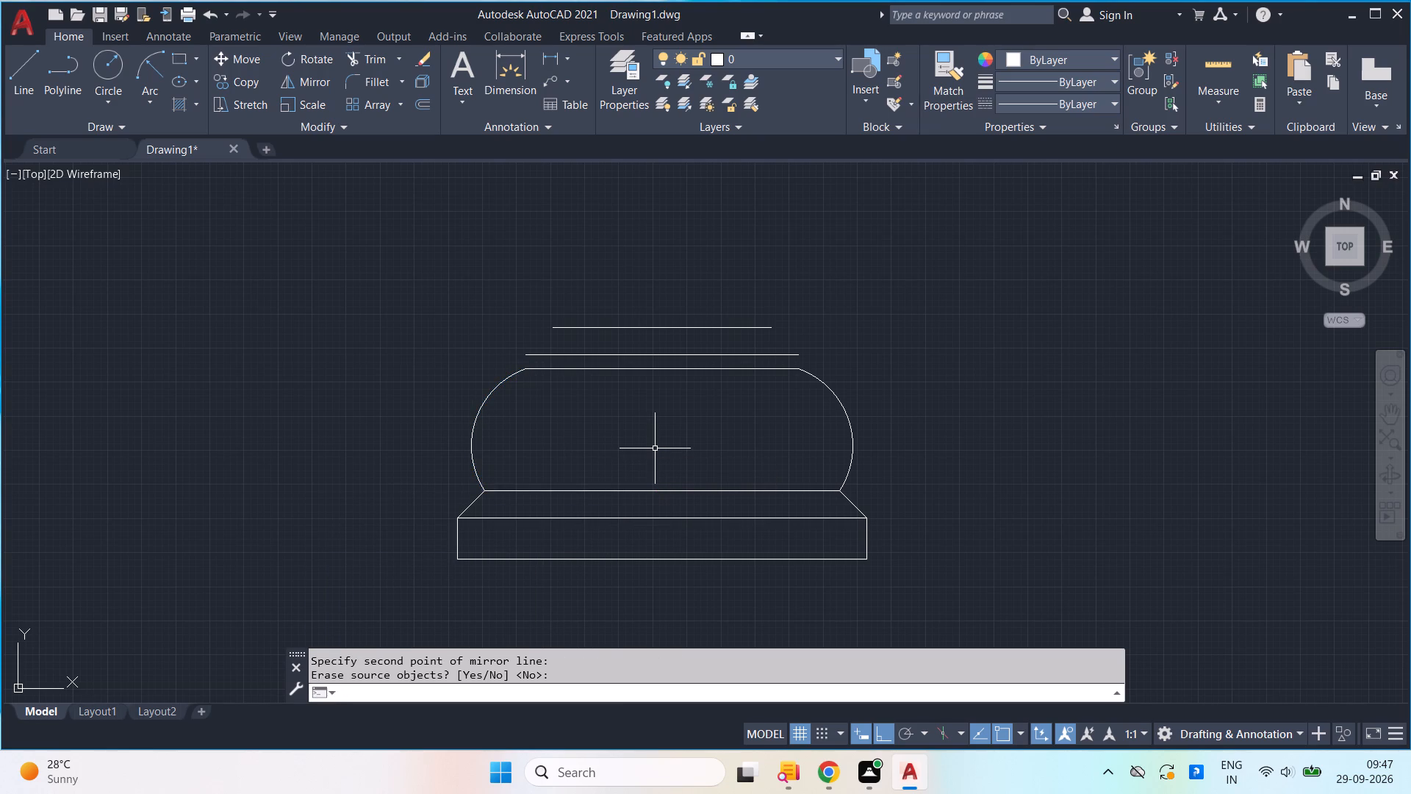
Draw a start-end-radius arc of radius 2 from the topmost line's left end to the left end of the line below it.
click(157, 65)
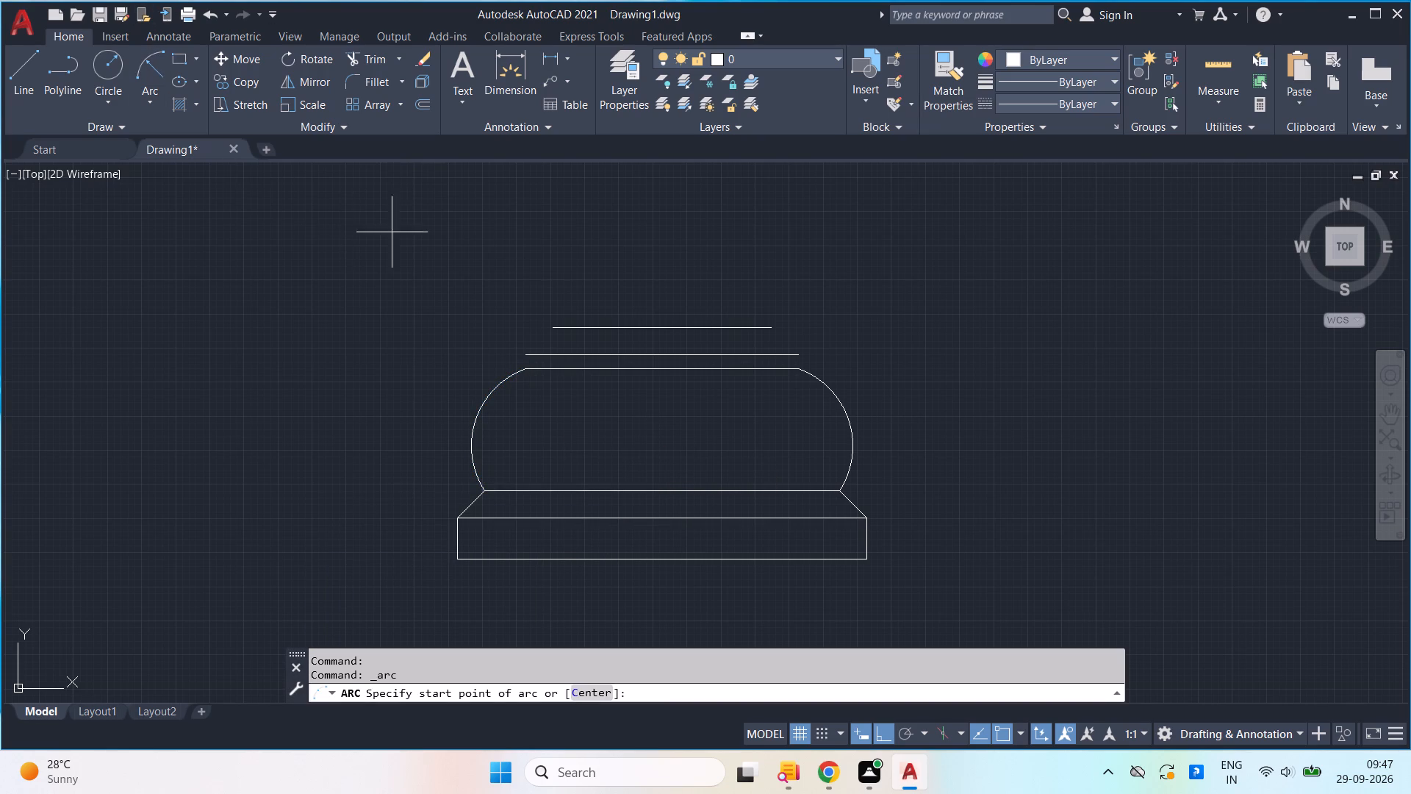
scroll(503, 279, up, 1)
click(581, 353)
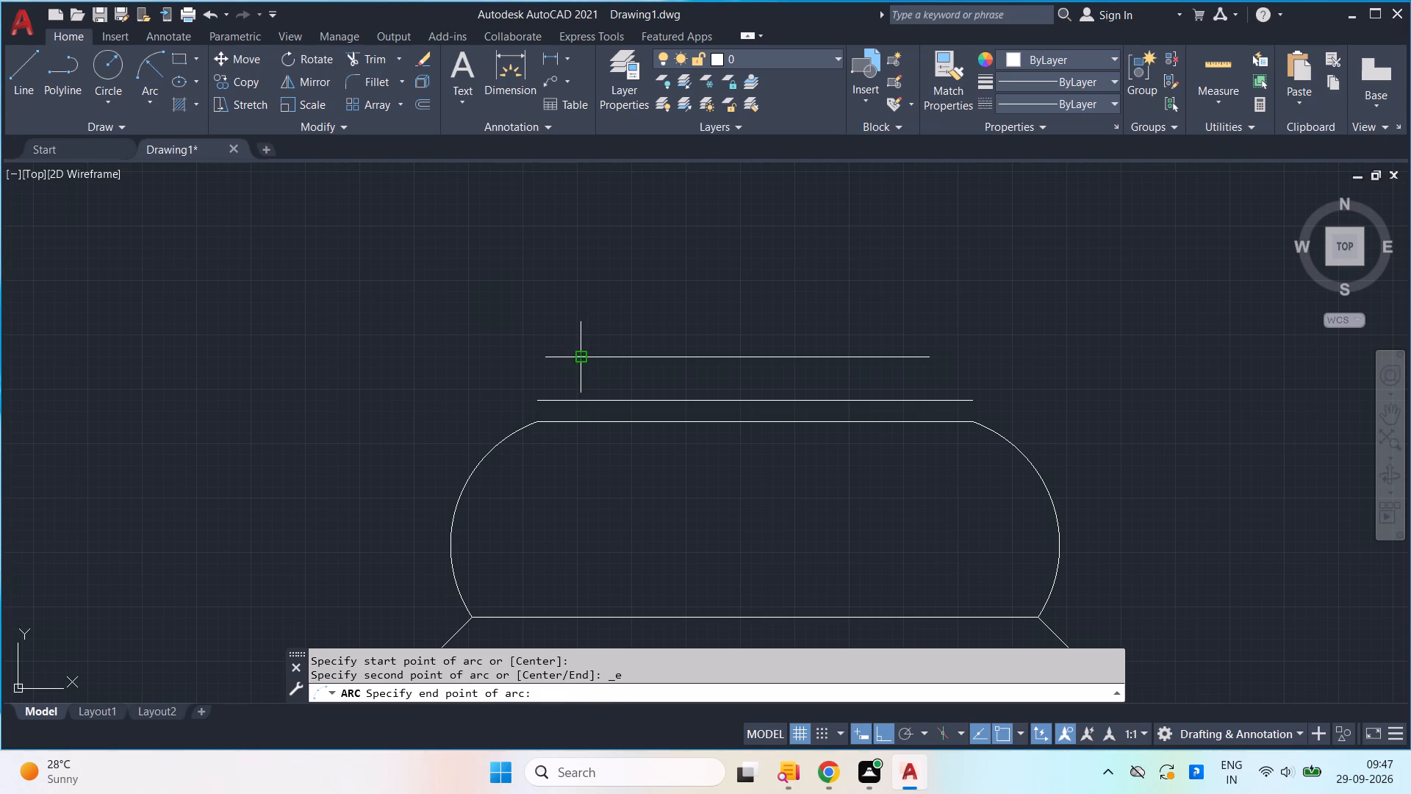
click(538, 401)
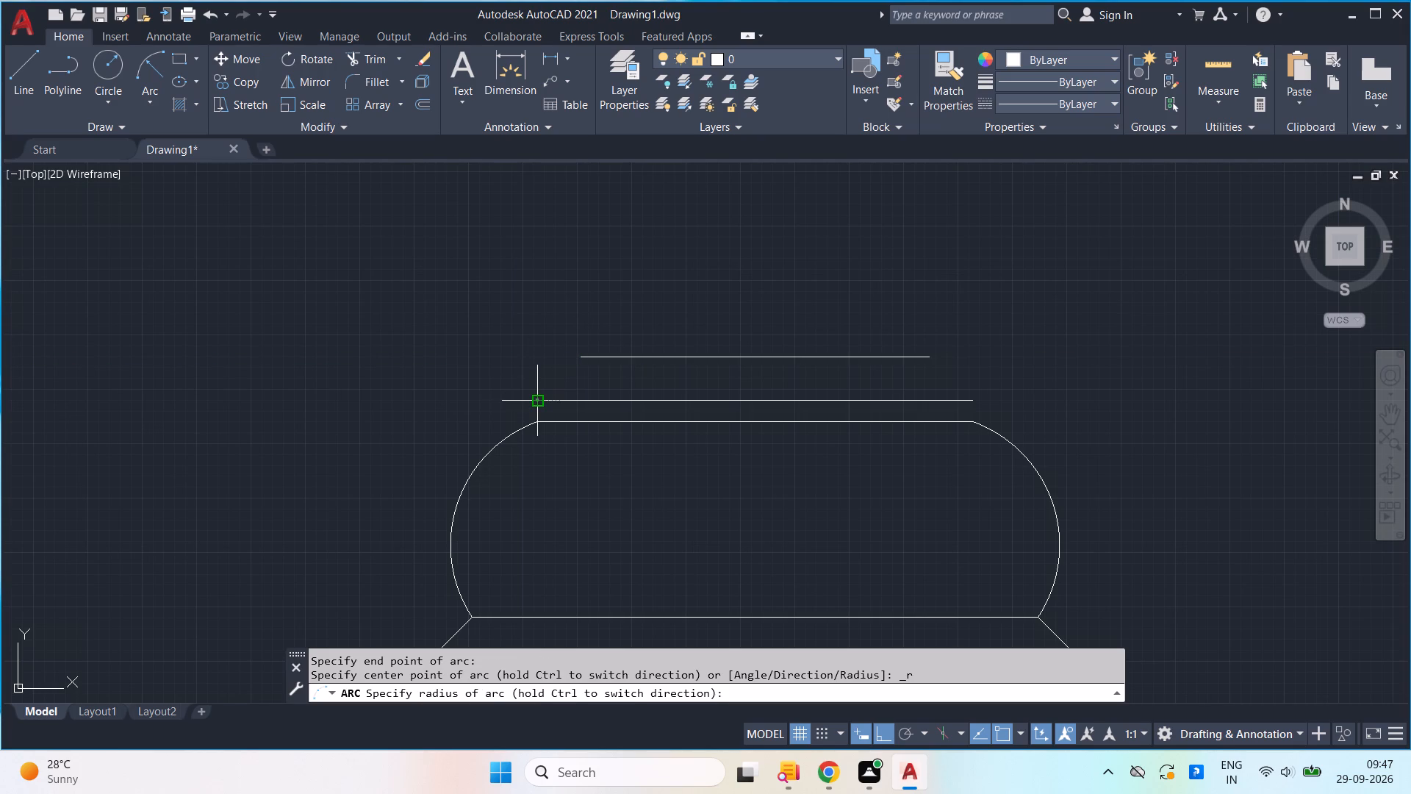
key(2)
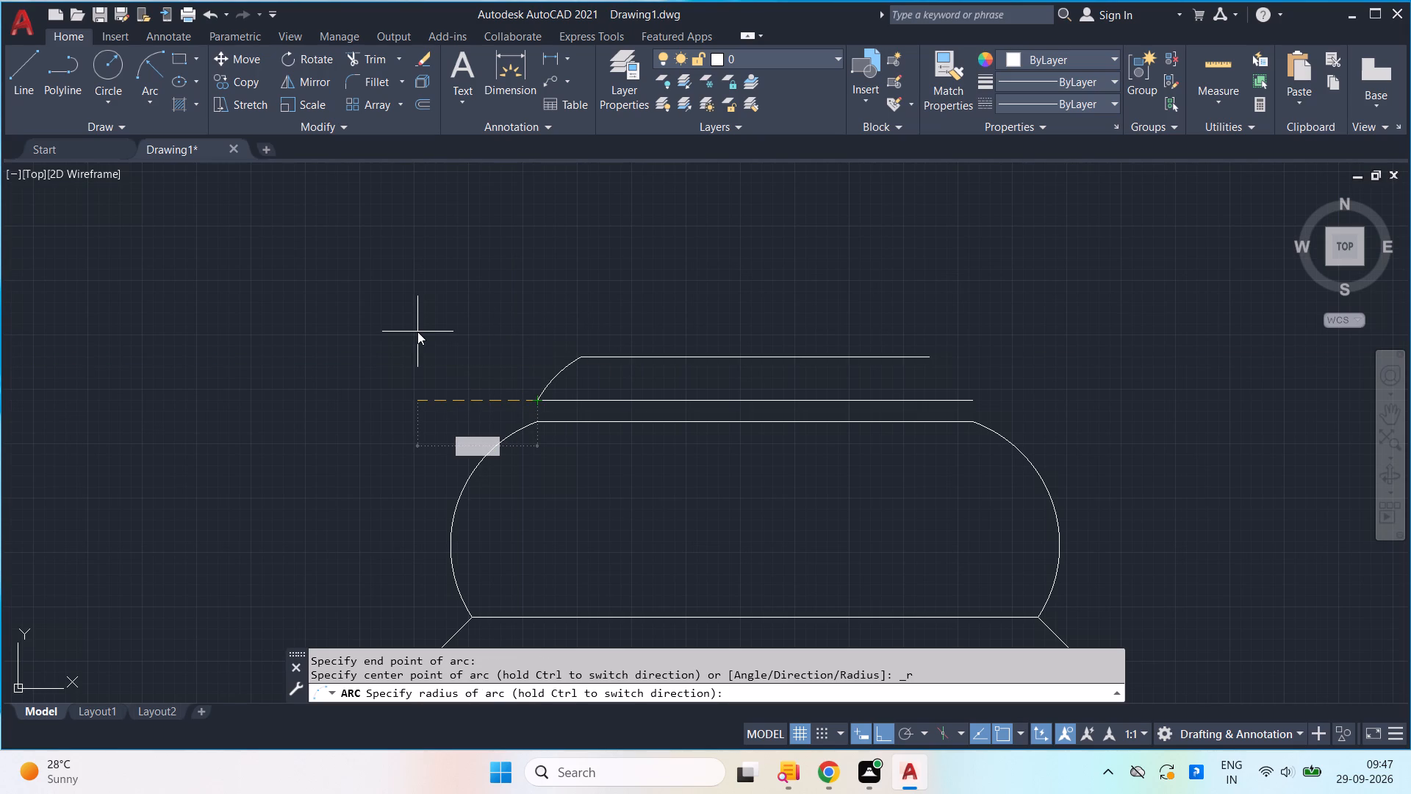
key(Return)
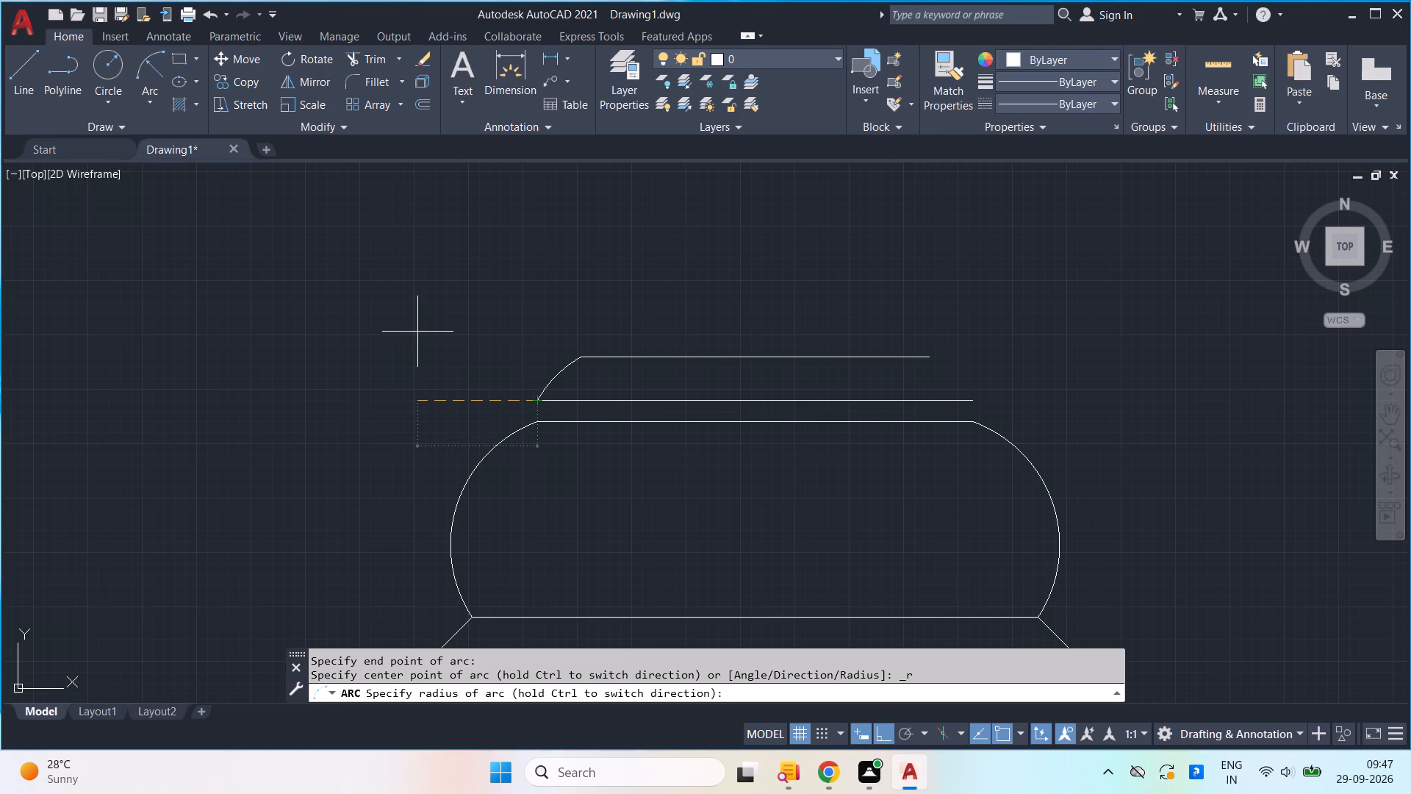
Mirror the radius 2 arc about the vertical axis through the topmost line's midpoint, keeping the original.
click(584, 381)
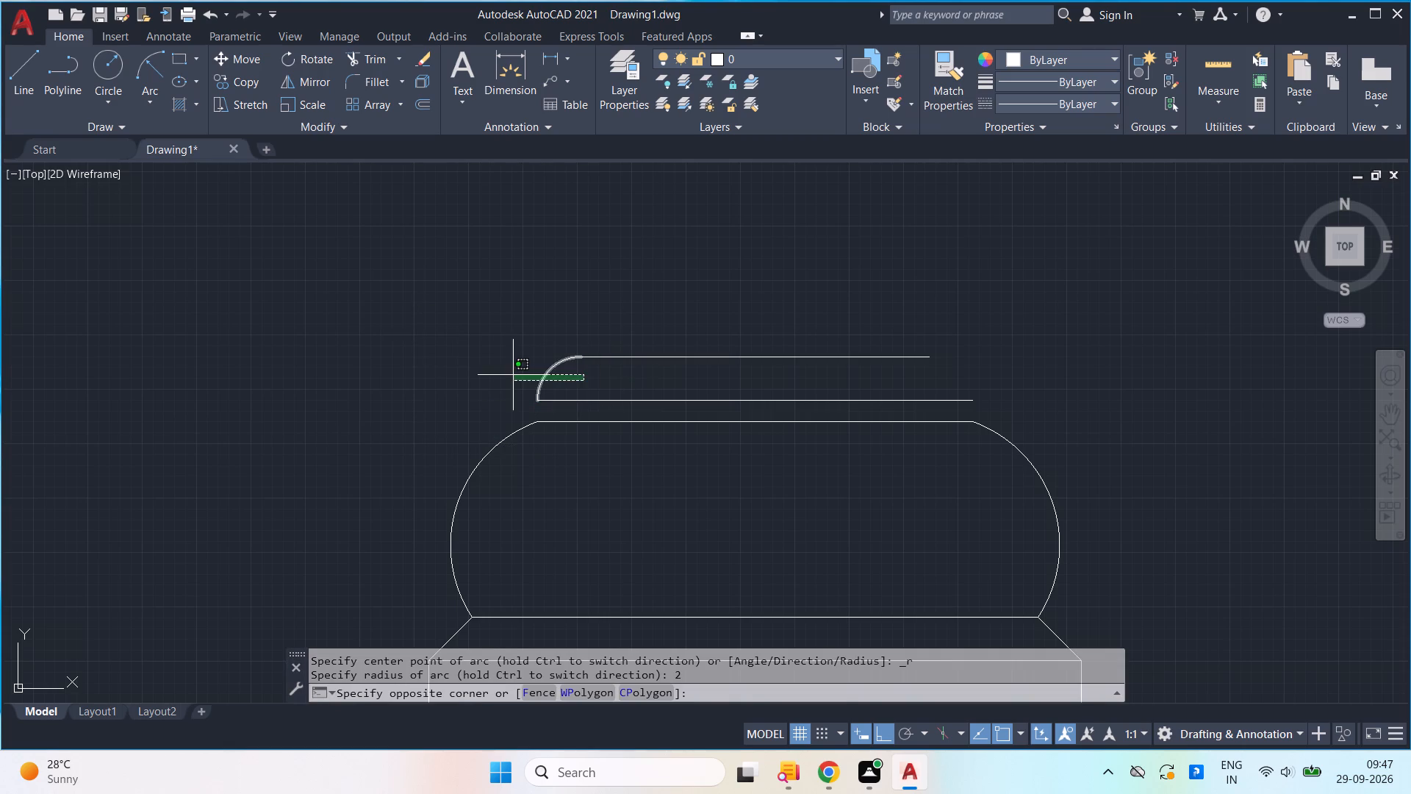
click(512, 375)
text(mi)
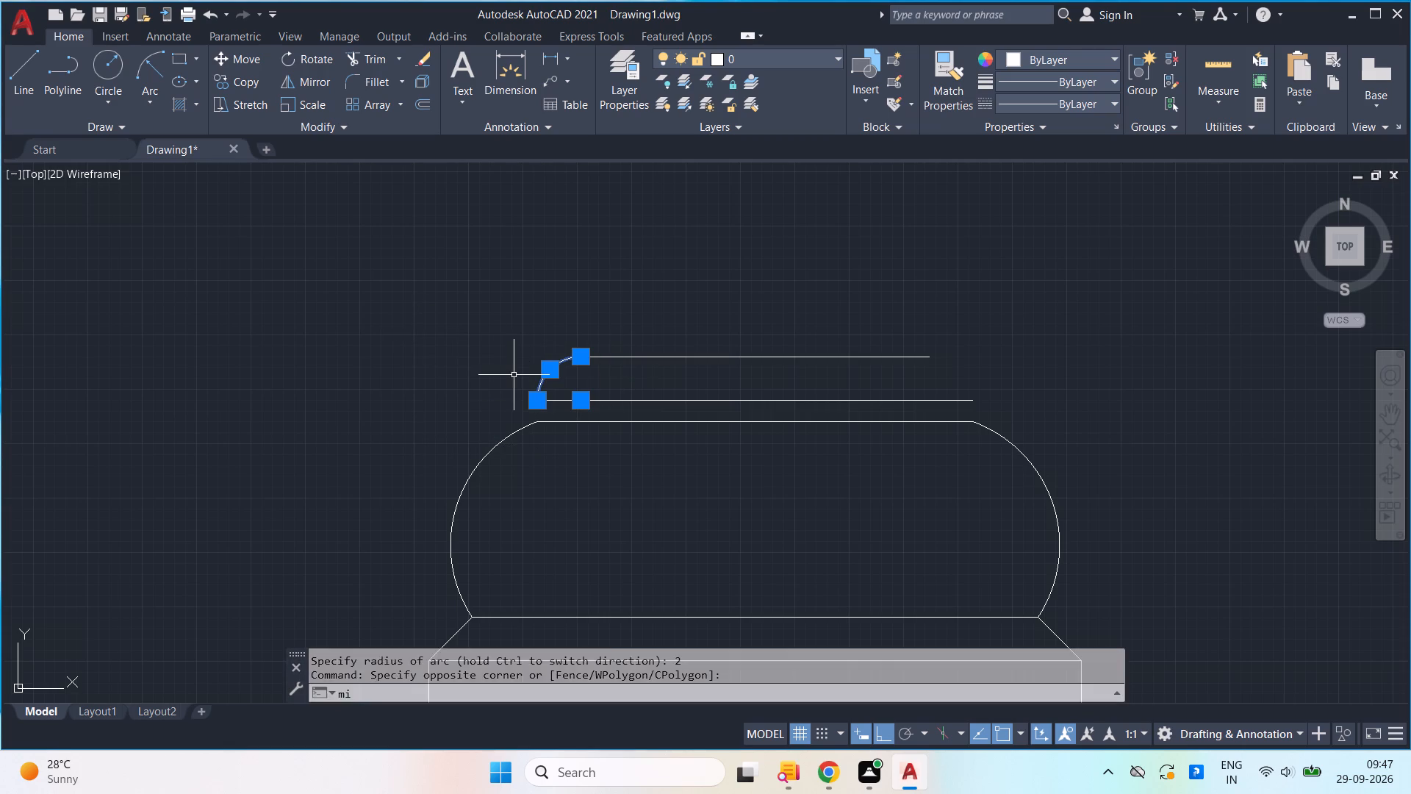
key(Return)
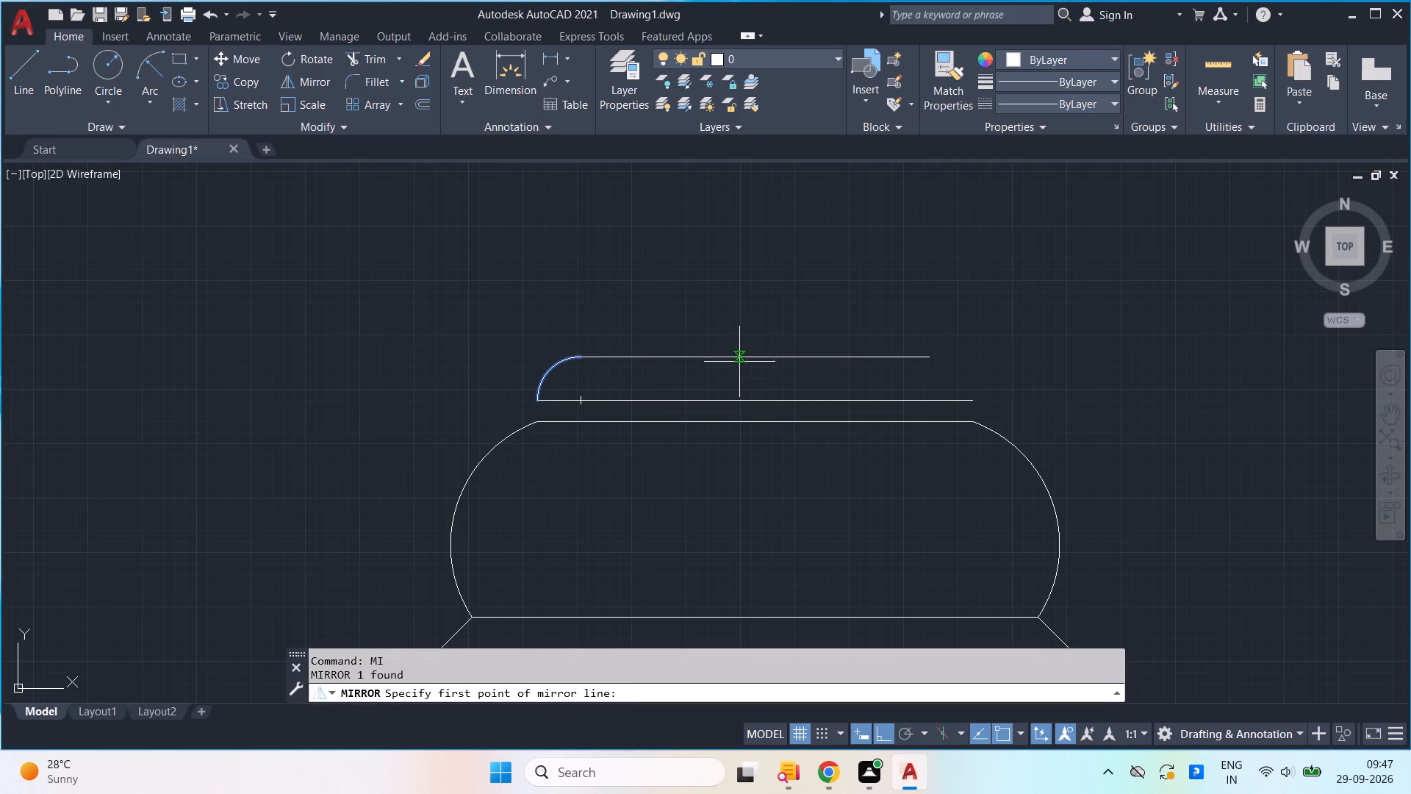
click(753, 359)
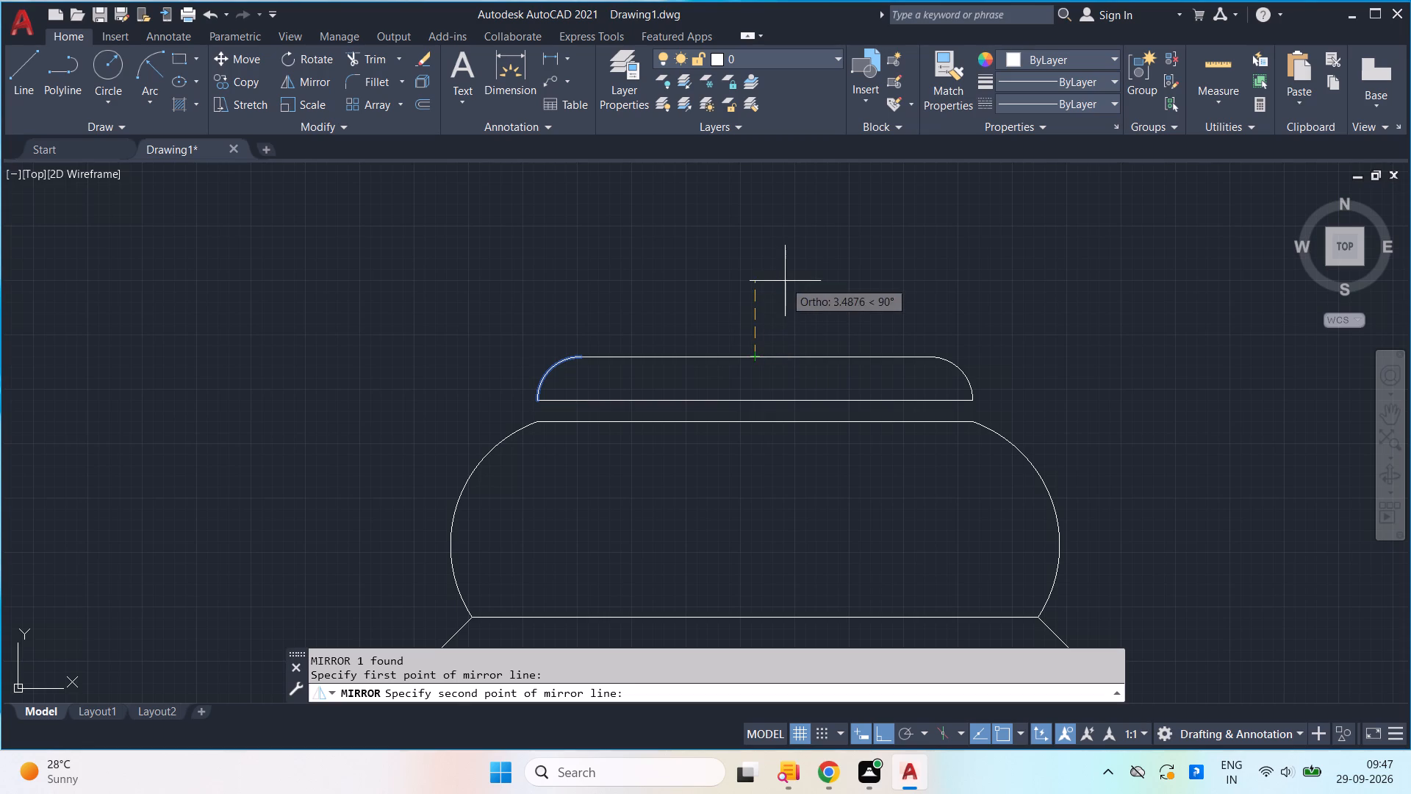
click(785, 281)
key(Return)
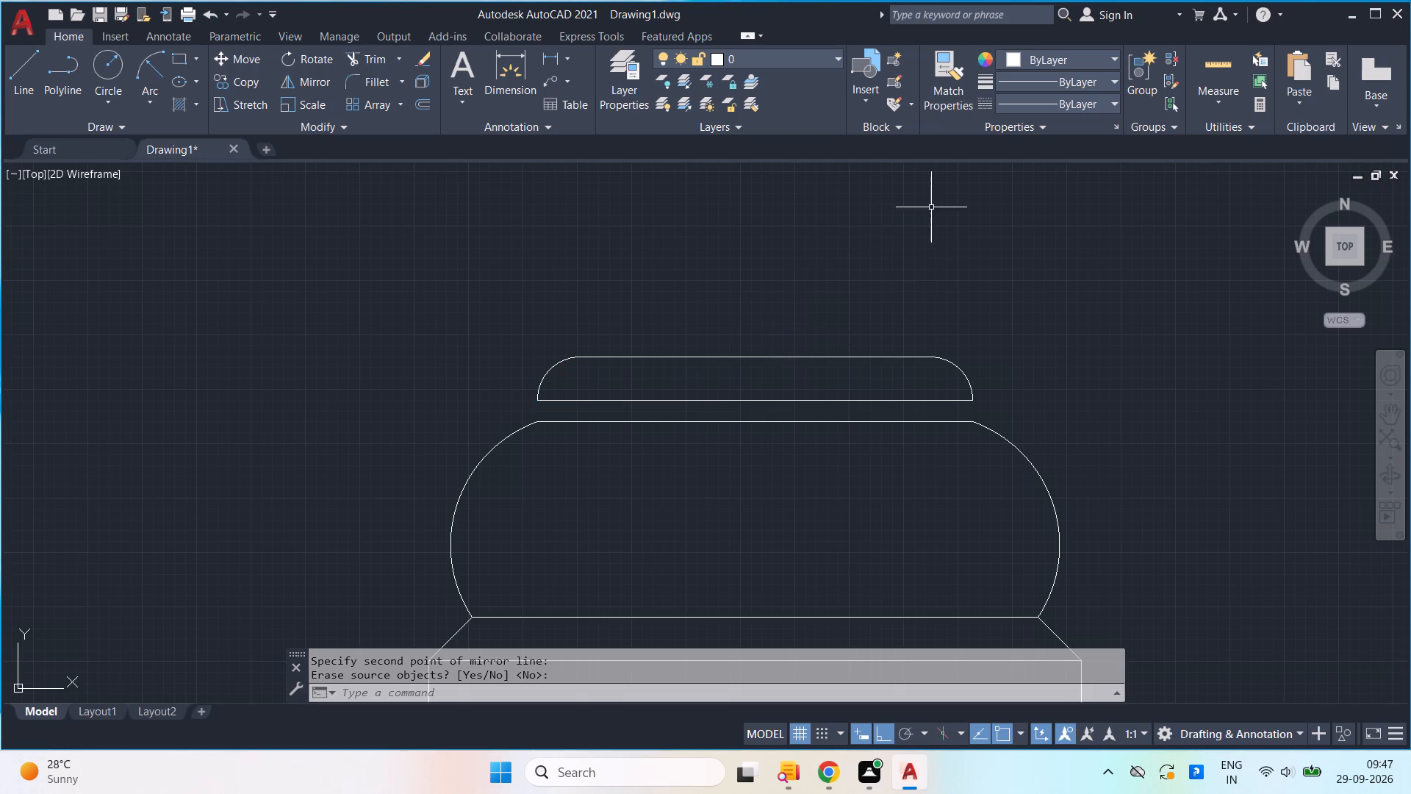
Measure the length of the topmost line of the rounded neck.
click(1213, 107)
click(1216, 136)
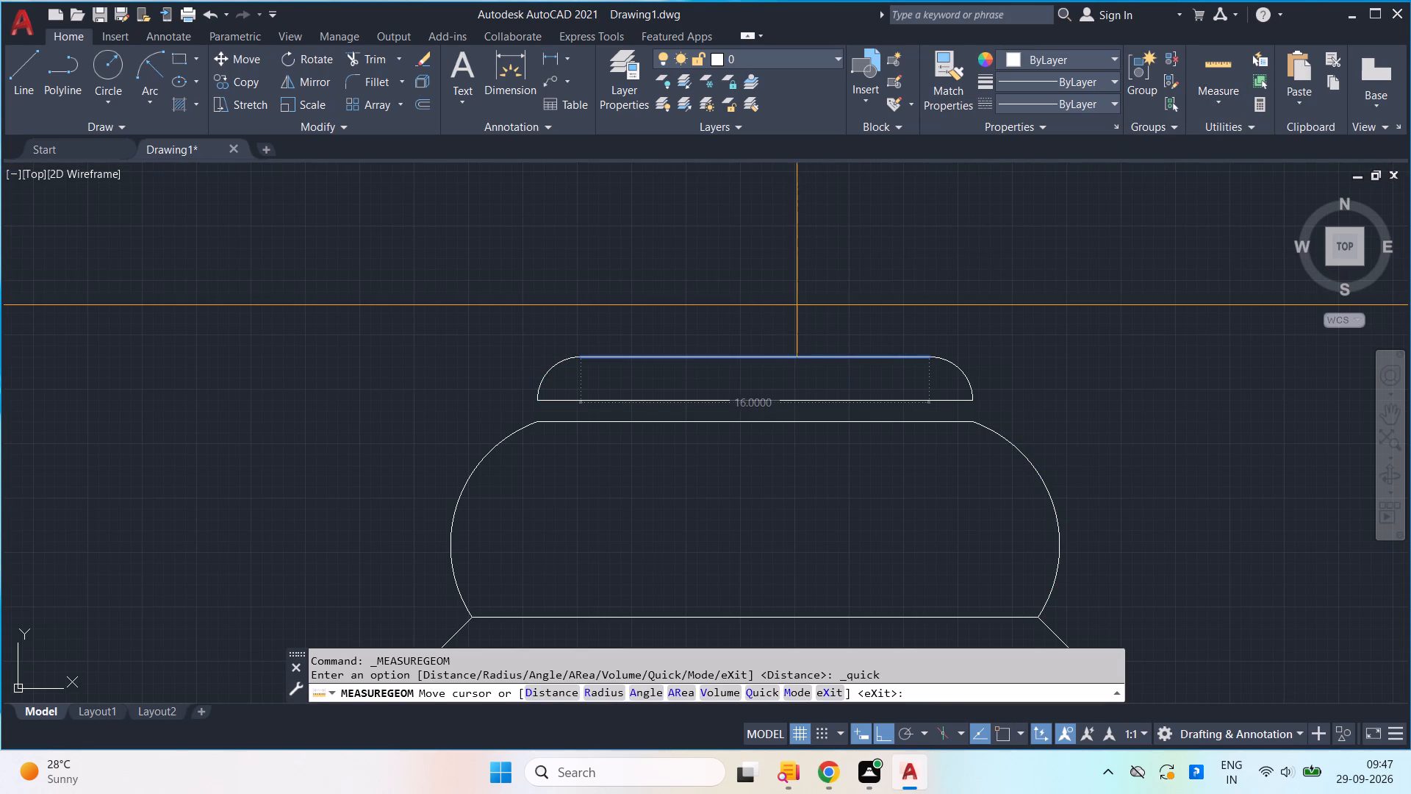
key(Escape)
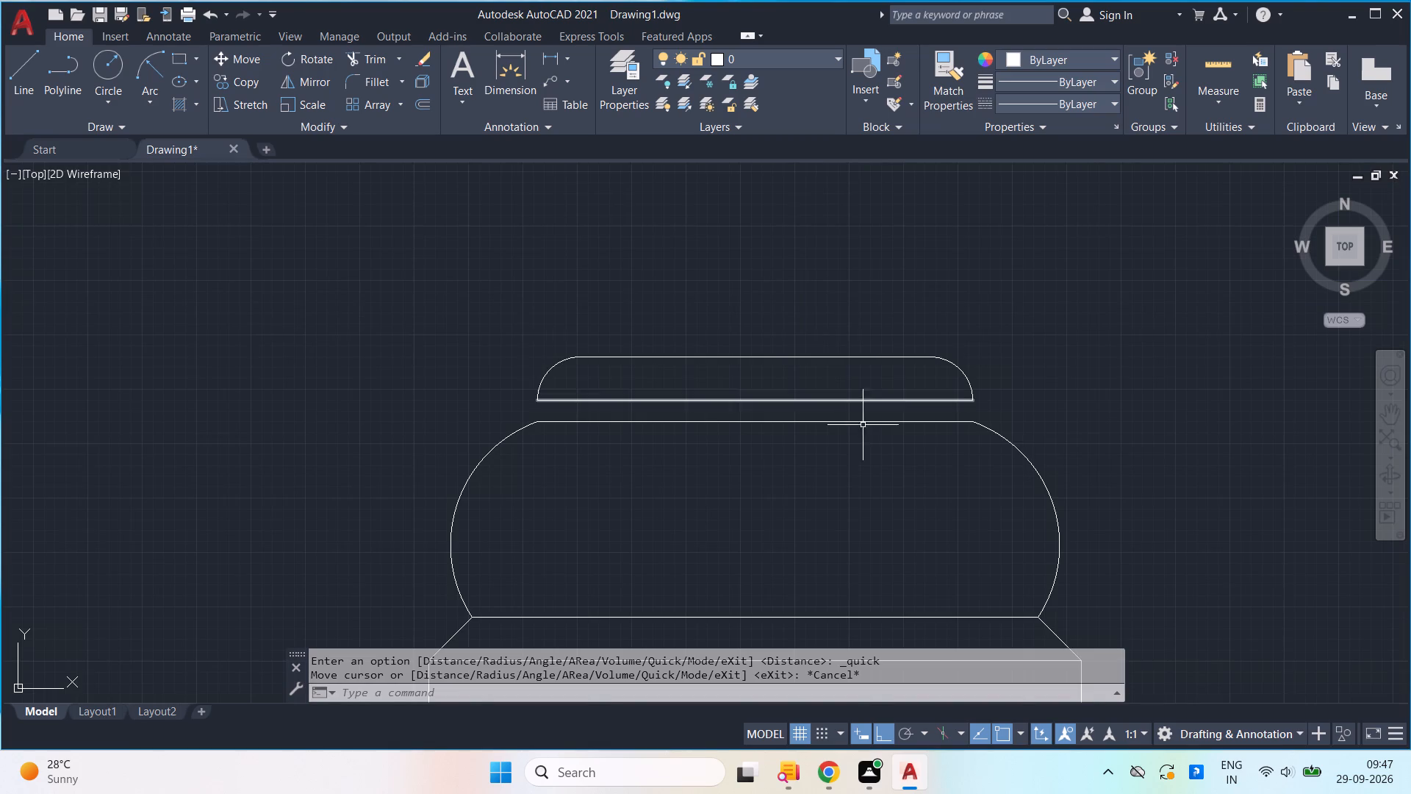
Draw two vertical lines, each 1 long, joining the neck's lower line to the bulging body's top line at both ends.
scroll(866, 436, down, 1)
middle_drag(867, 434, 797, 406)
scroll(786, 374, up, 1)
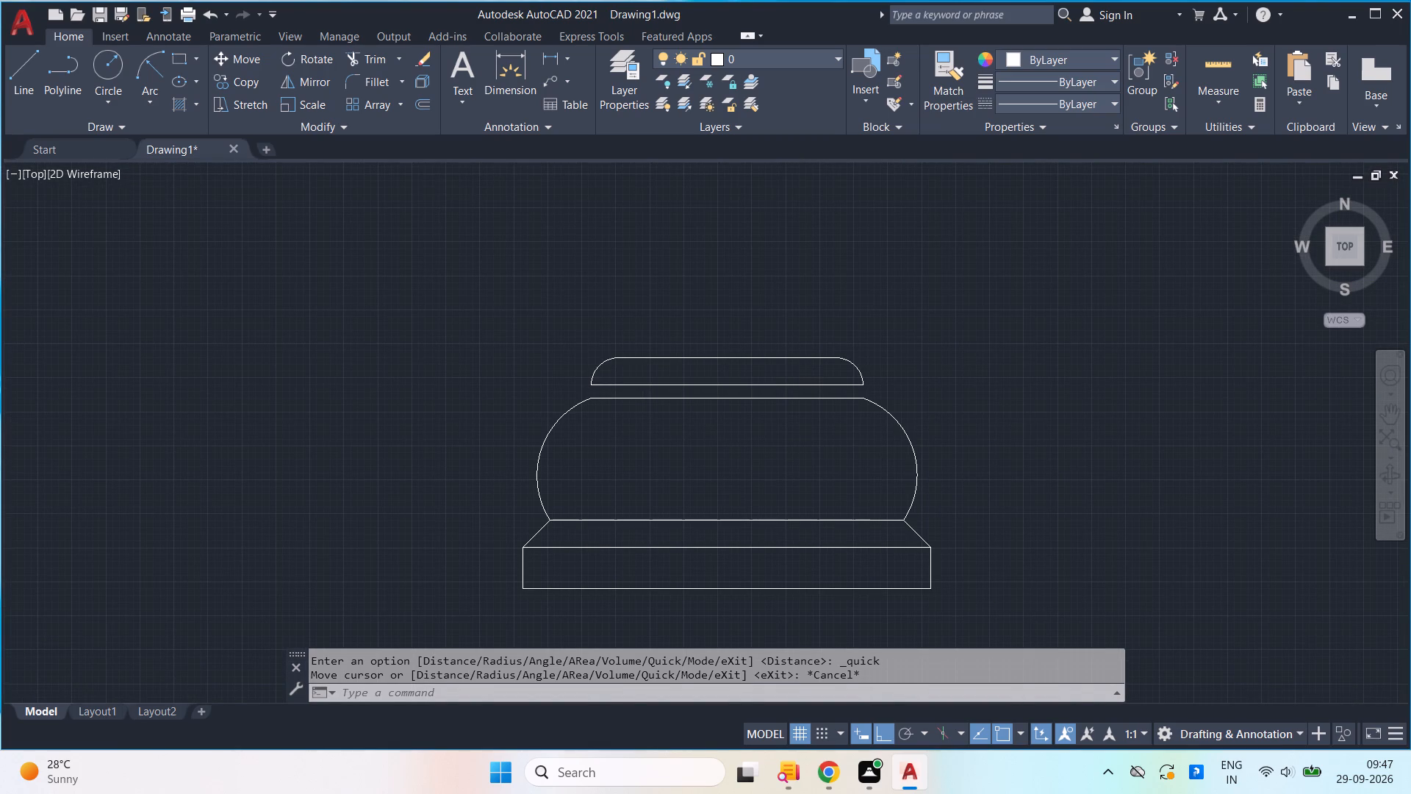
key(l)
key(Return)
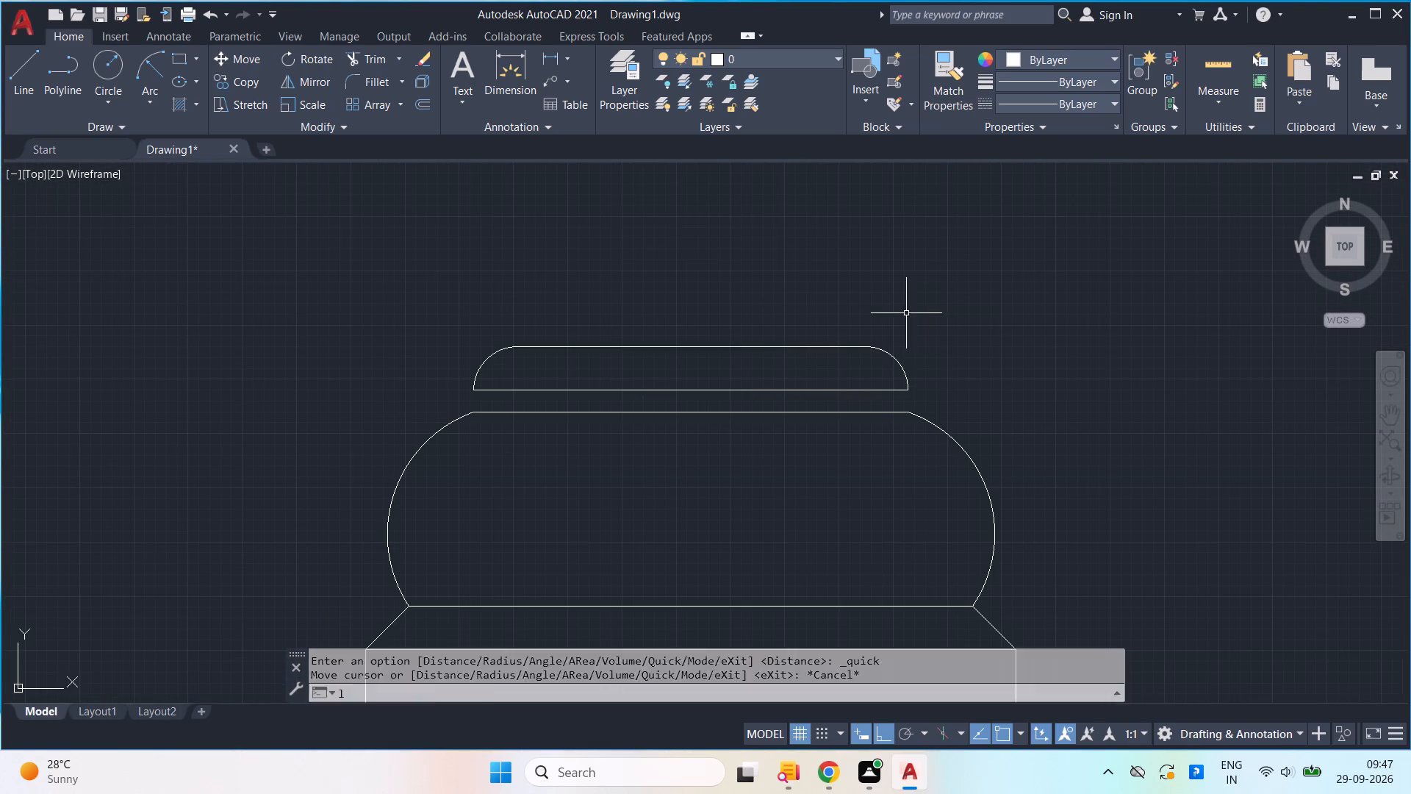
scroll(498, 390, up, 1)
click(455, 389)
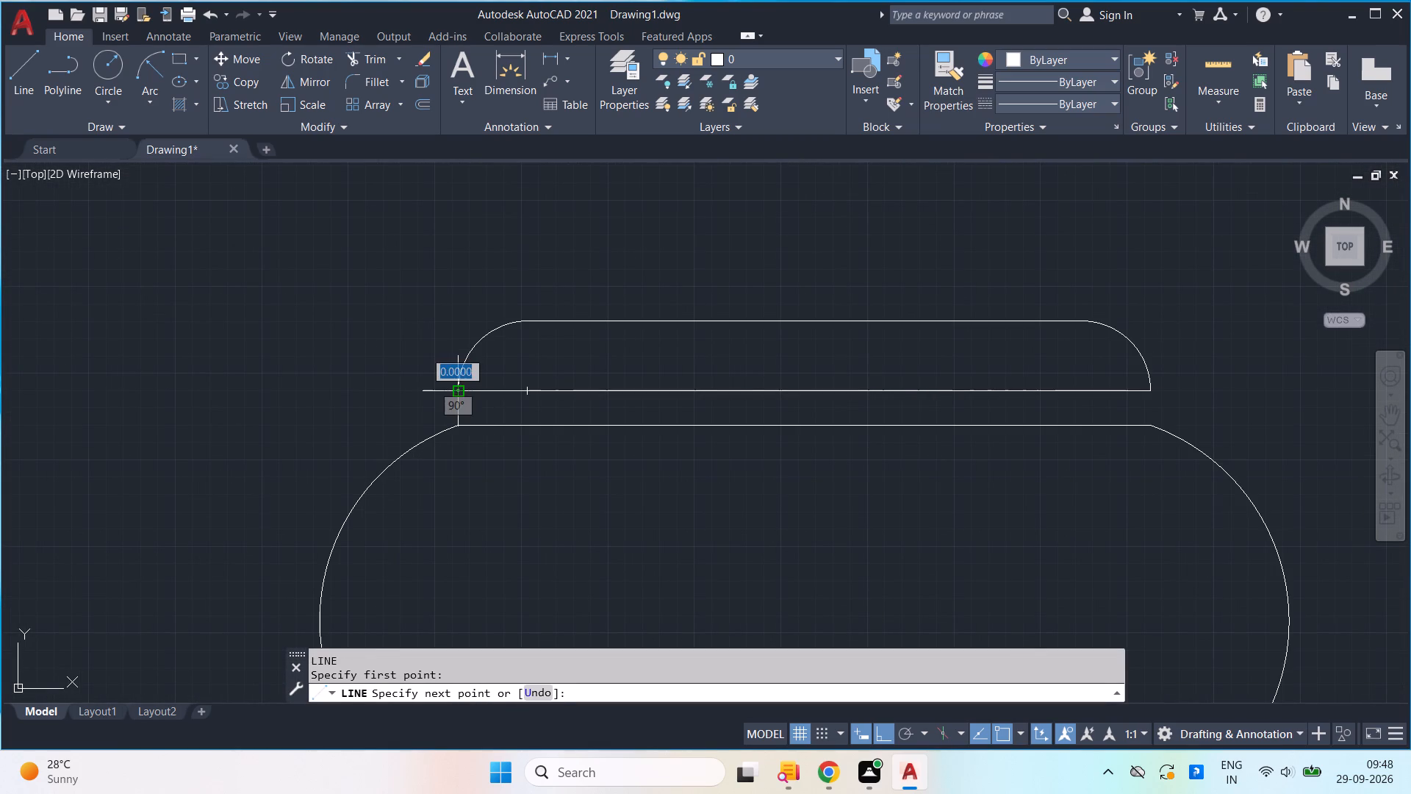
click(457, 424)
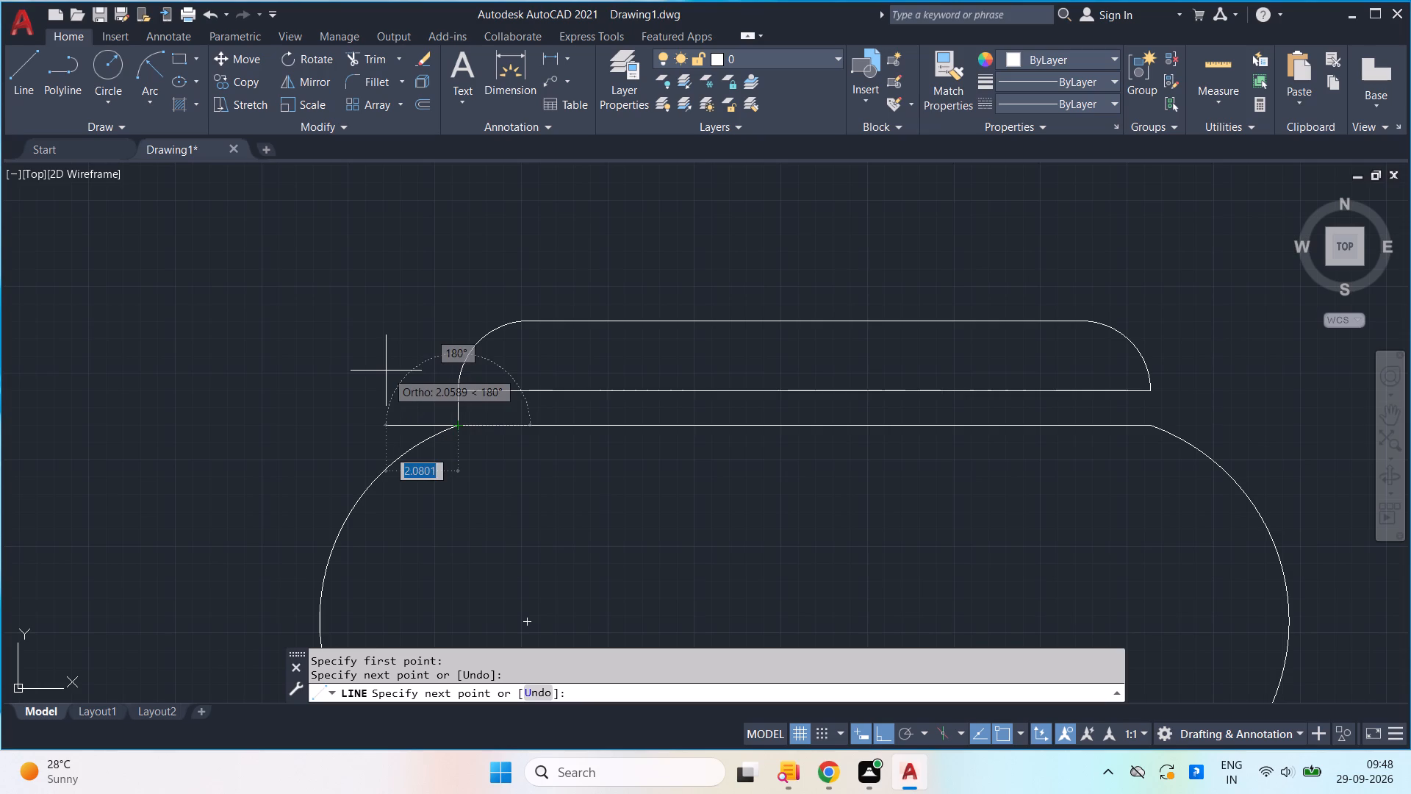
key(space)
key(space)
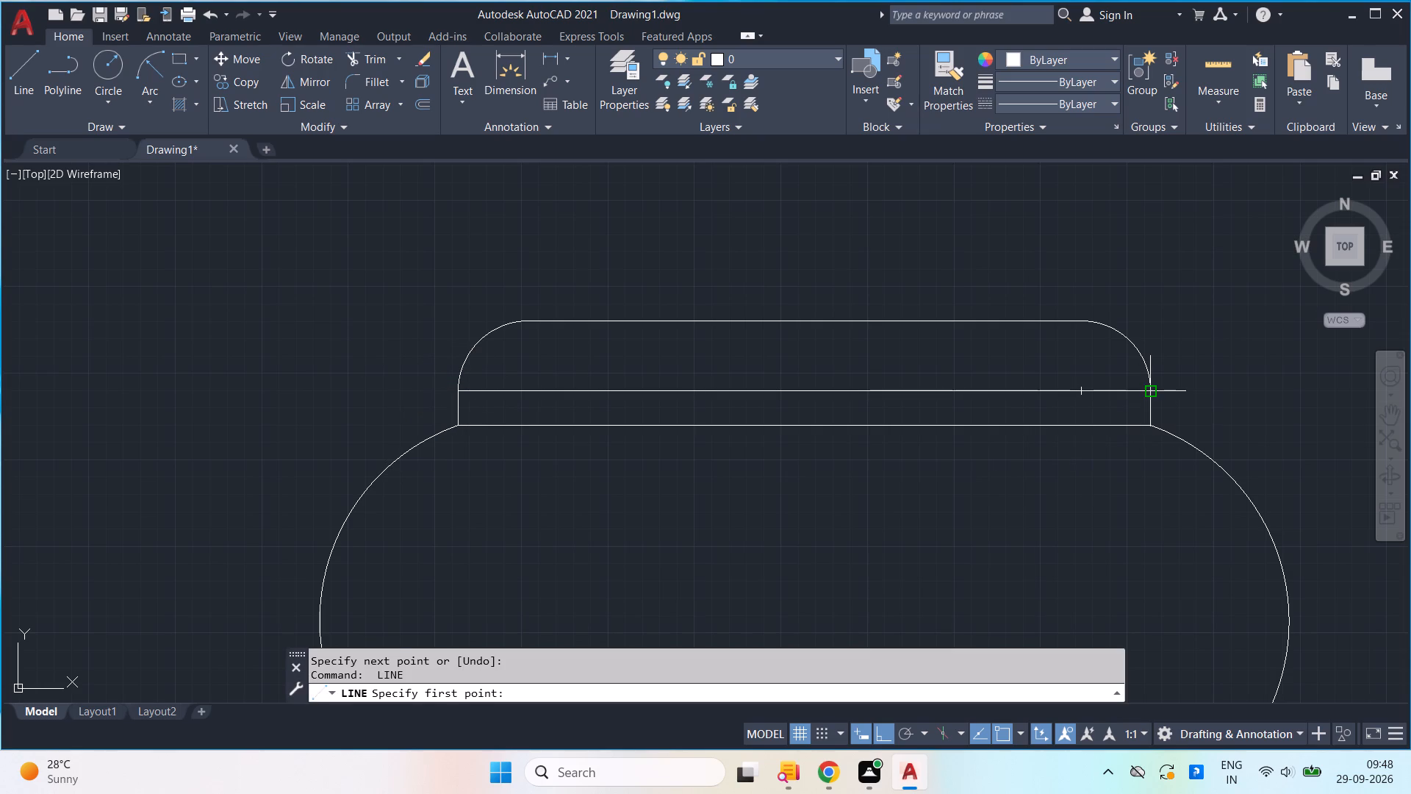
click(1150, 387)
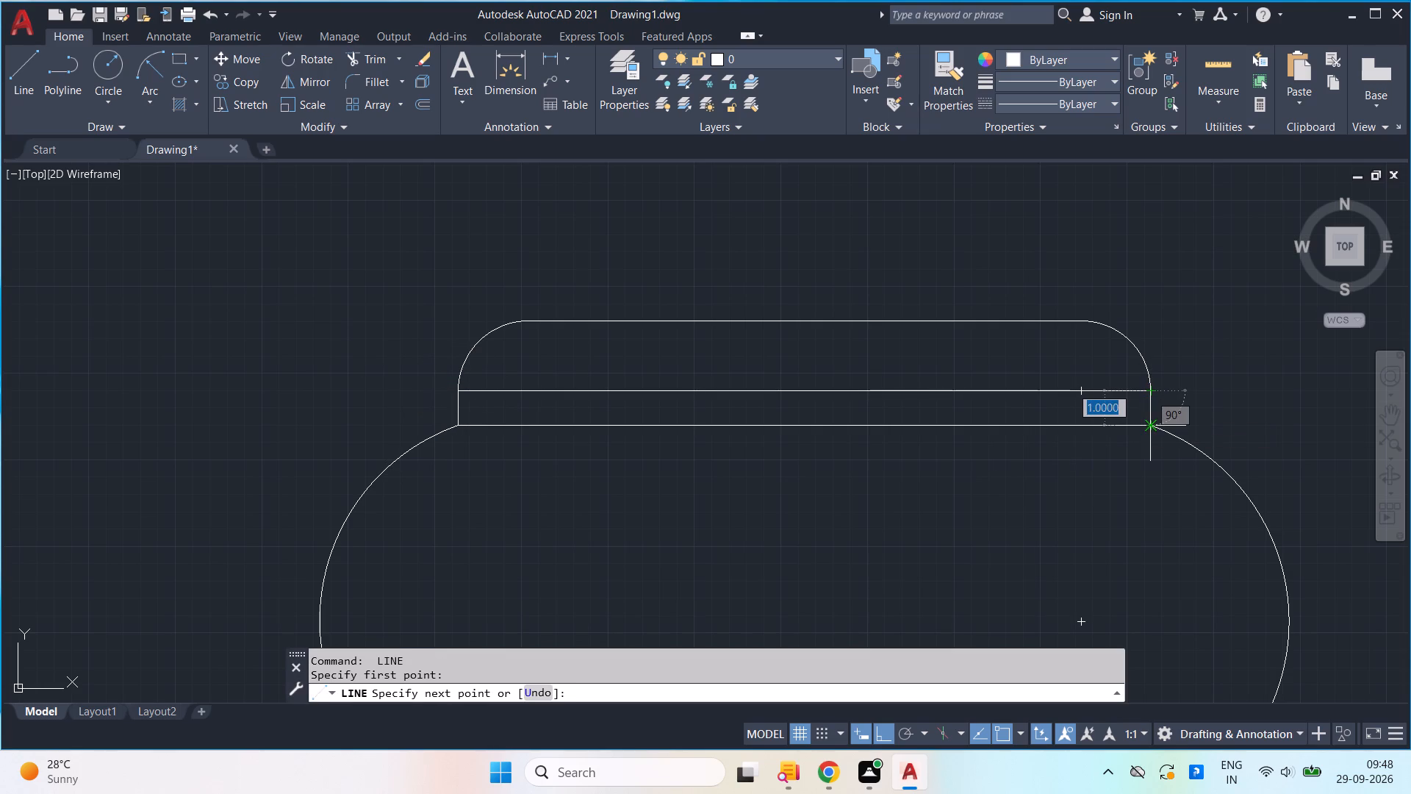
click(1151, 422)
key(space)
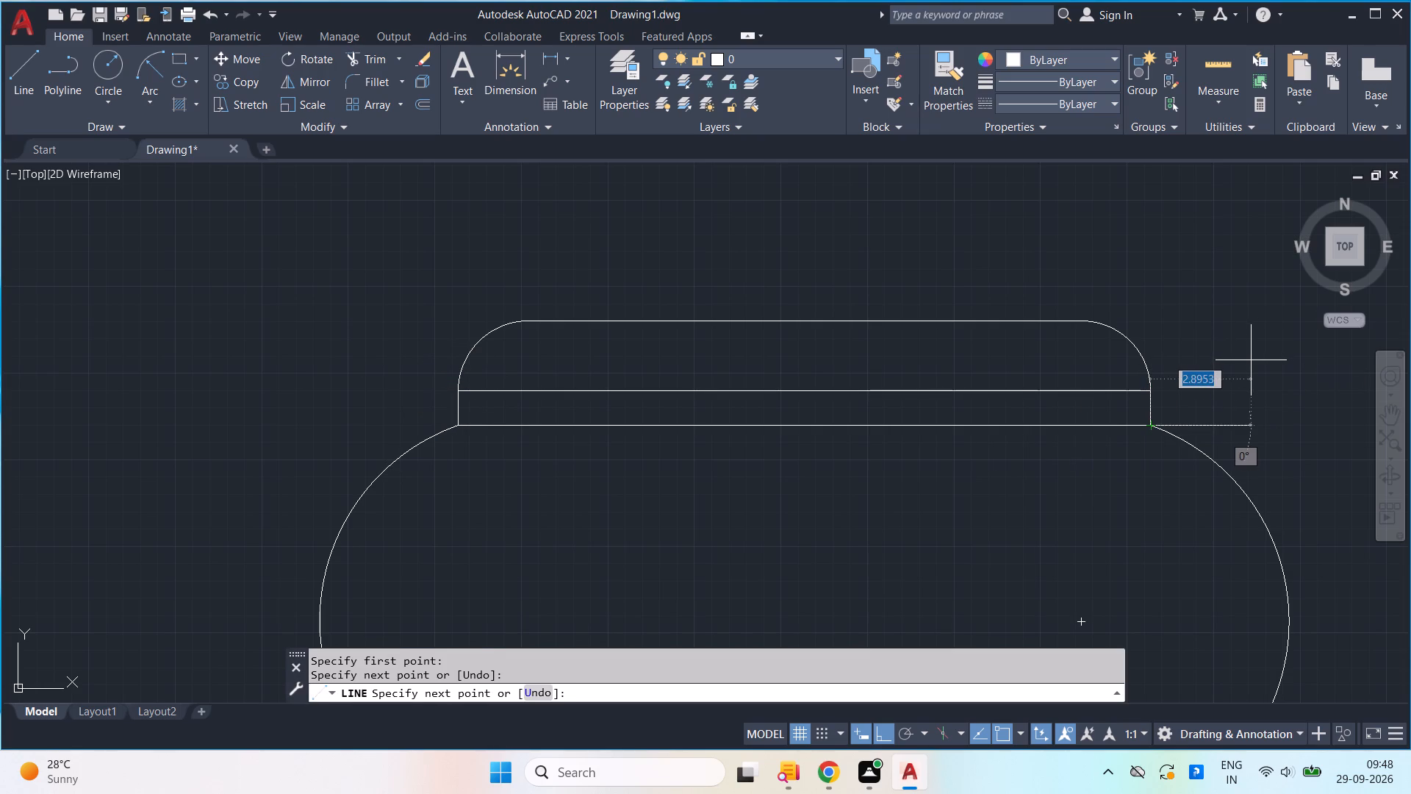
Copy the neck's topmost line straight up by 31.02 from its midpoint.
scroll(1228, 384, down, 1)
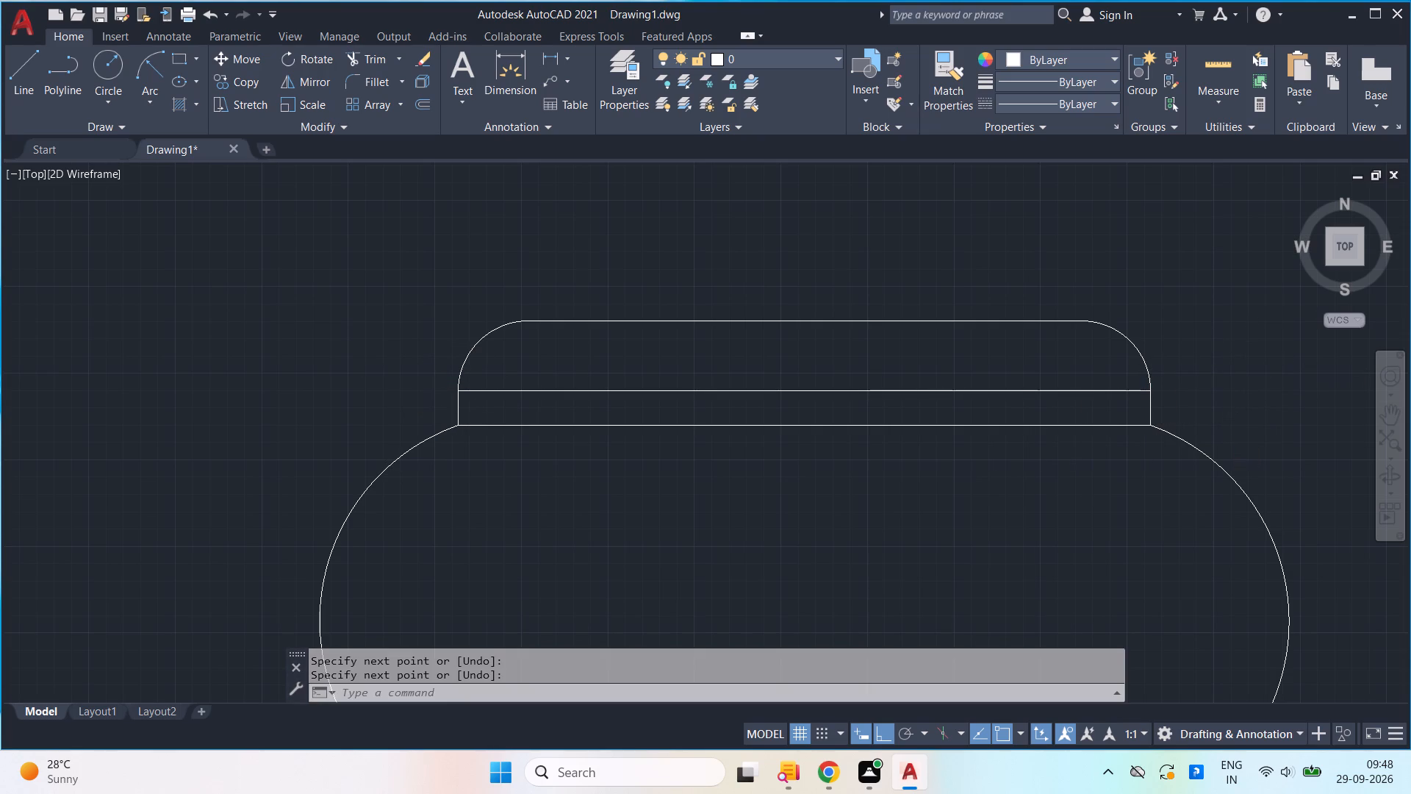
middle_drag(1212, 401, 1149, 482)
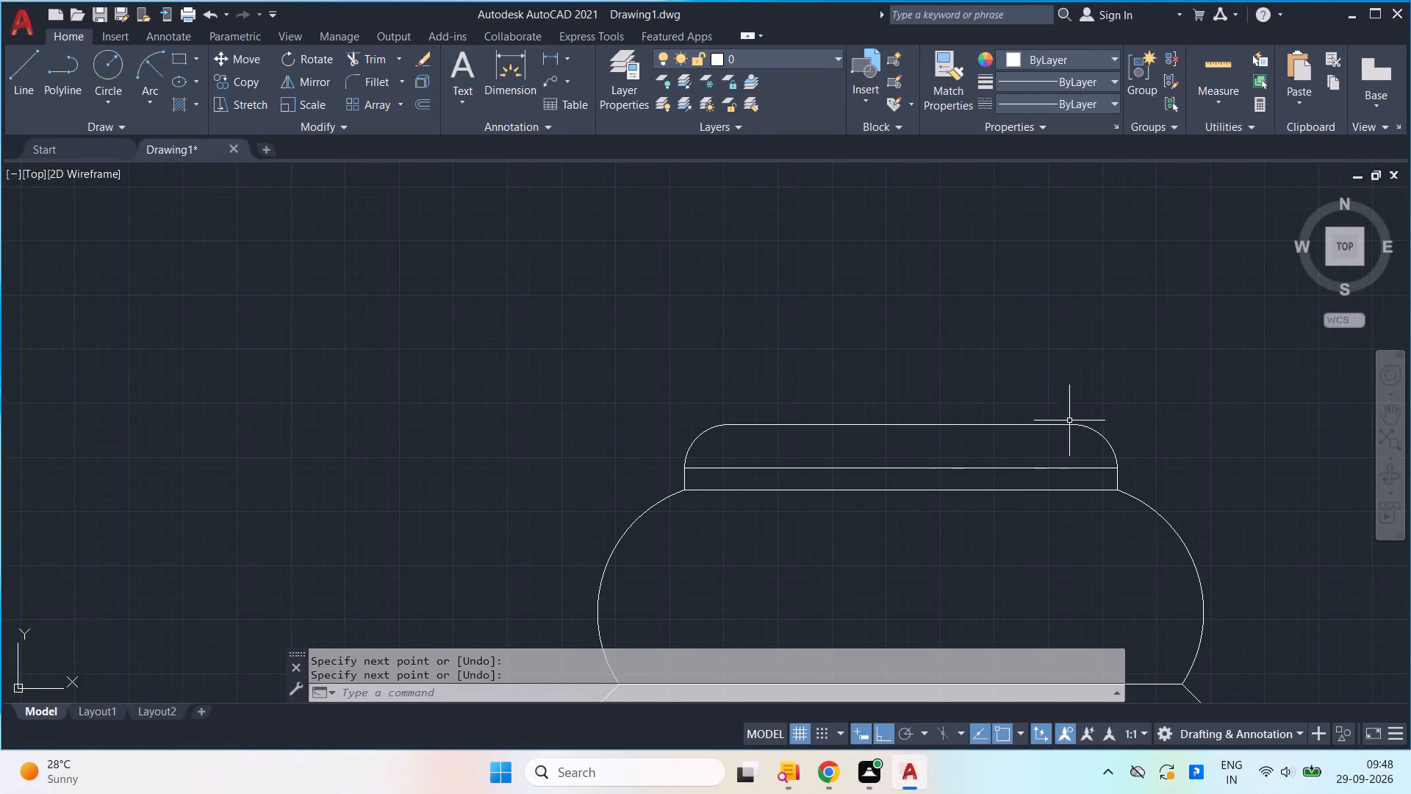
click(1057, 437)
click(936, 371)
text(co)
key(Return)
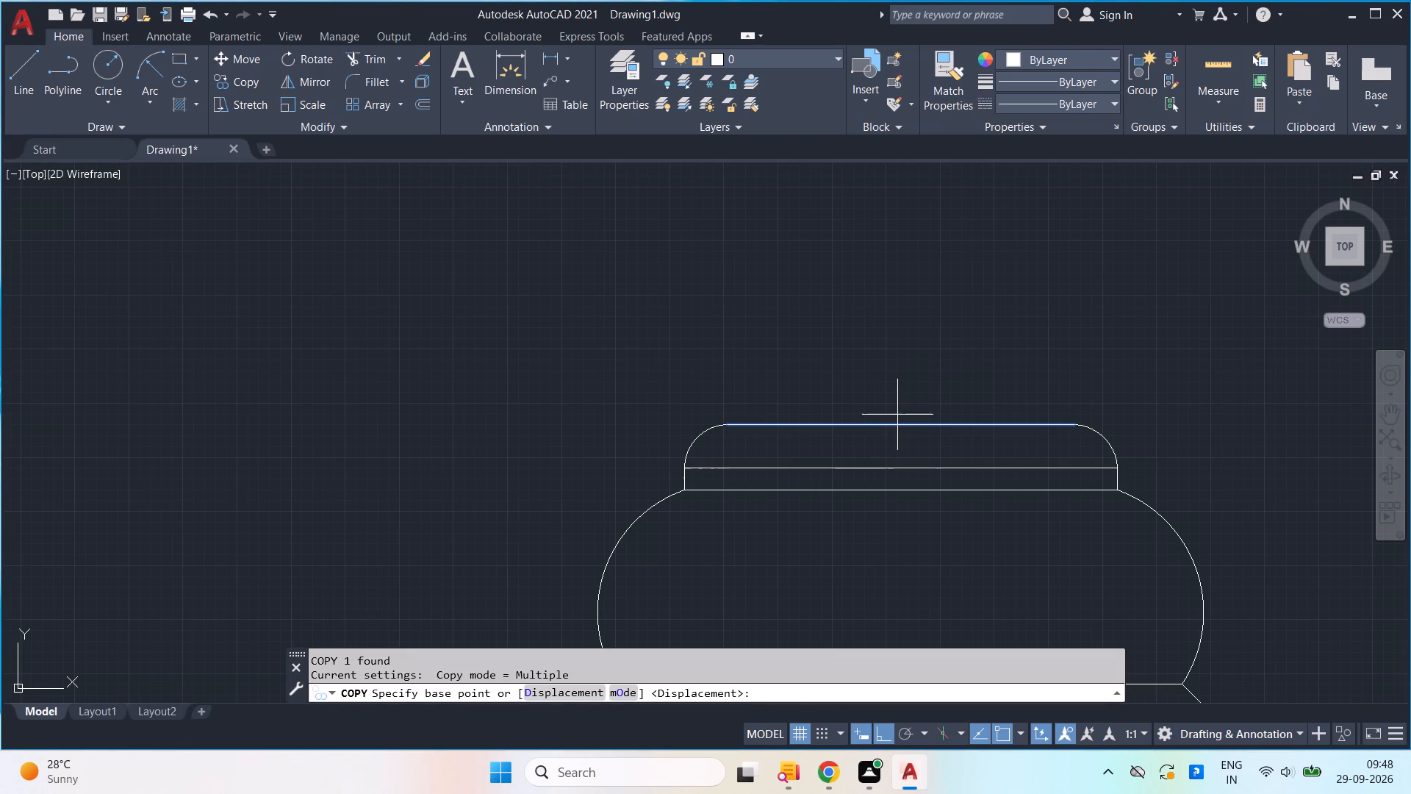
click(900, 421)
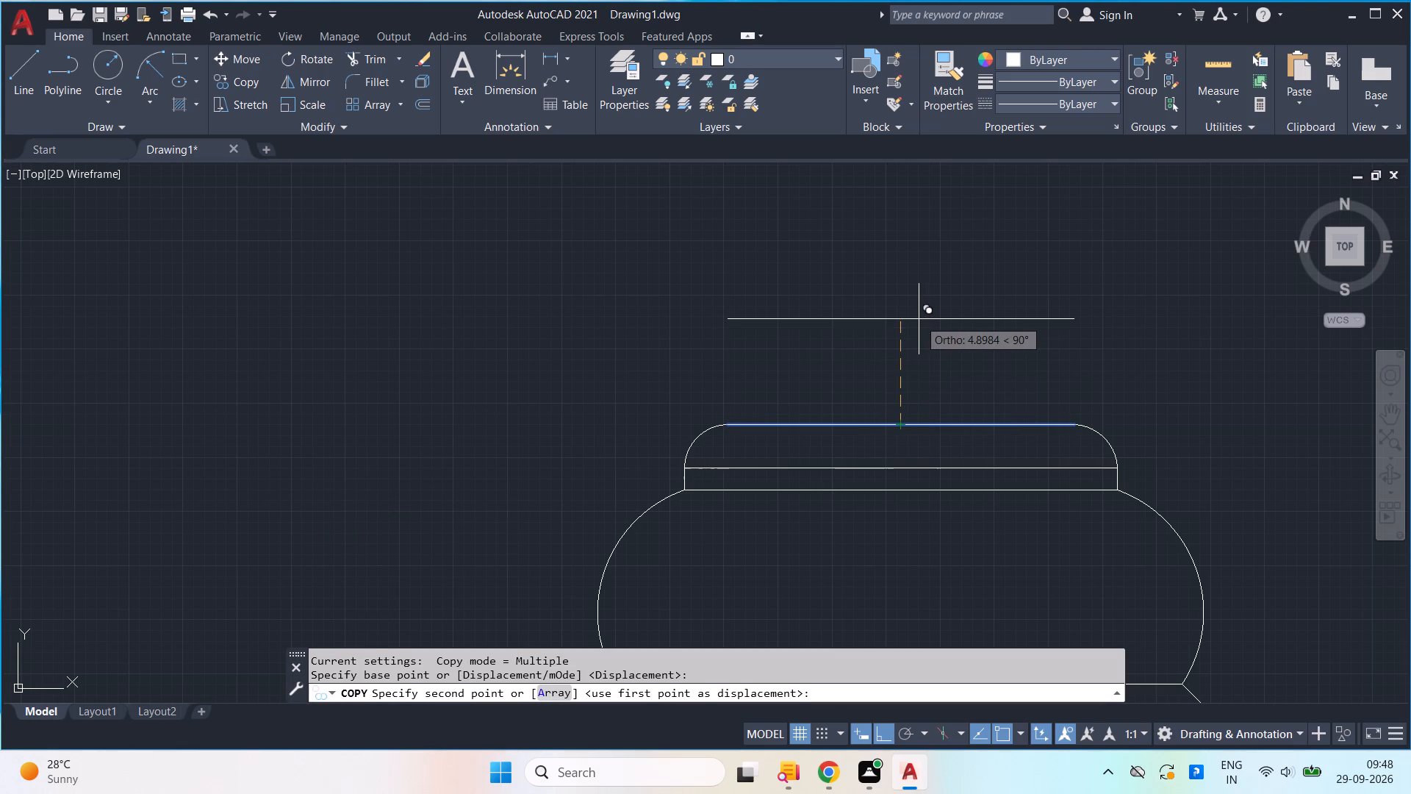
text(31.02)
key(Return)
key(Return)
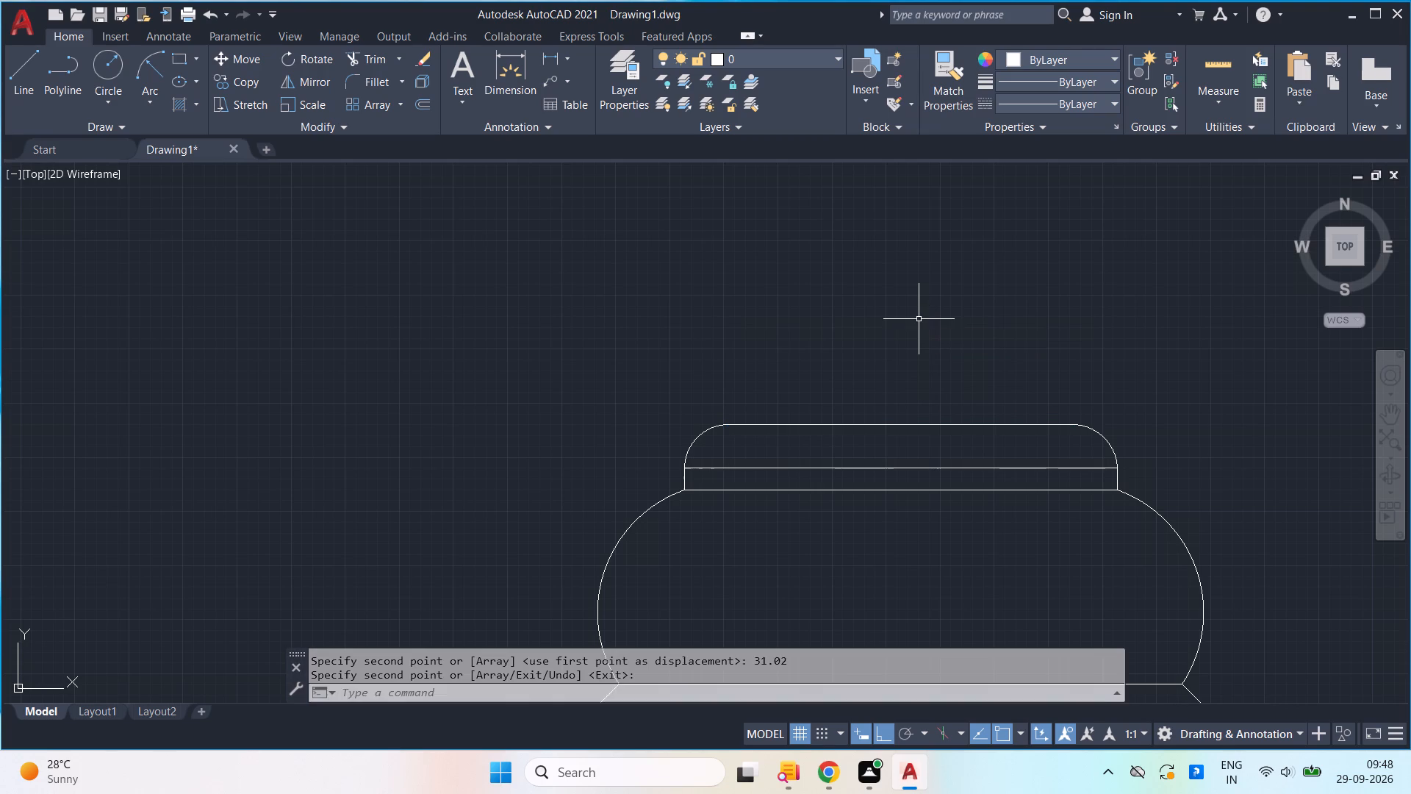
Draw a short vertical line about 1.28 long downward from a point 0.5 inside the copied line's right end.
scroll(881, 434, down, 3)
scroll(913, 357, up, 1)
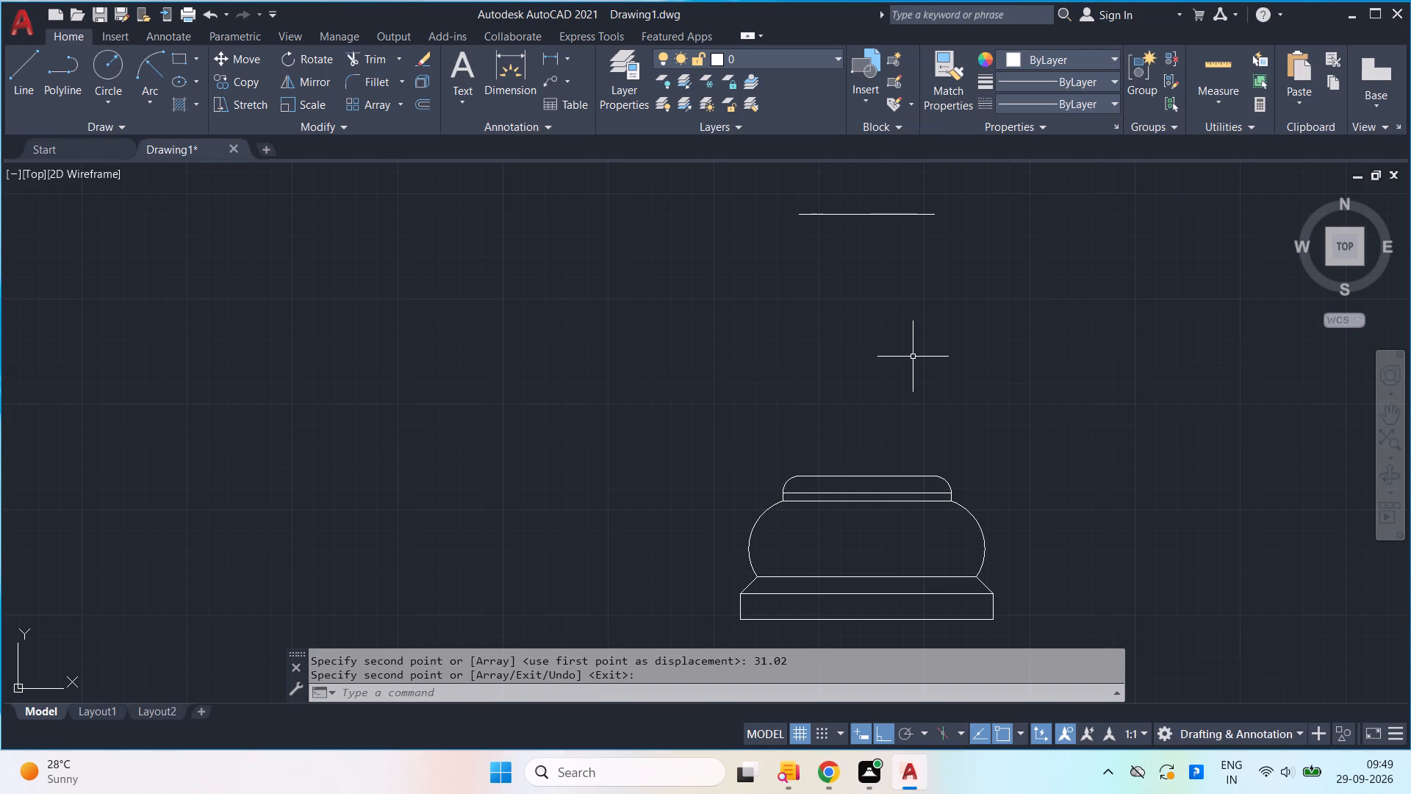
middle_drag(936, 319, 875, 500)
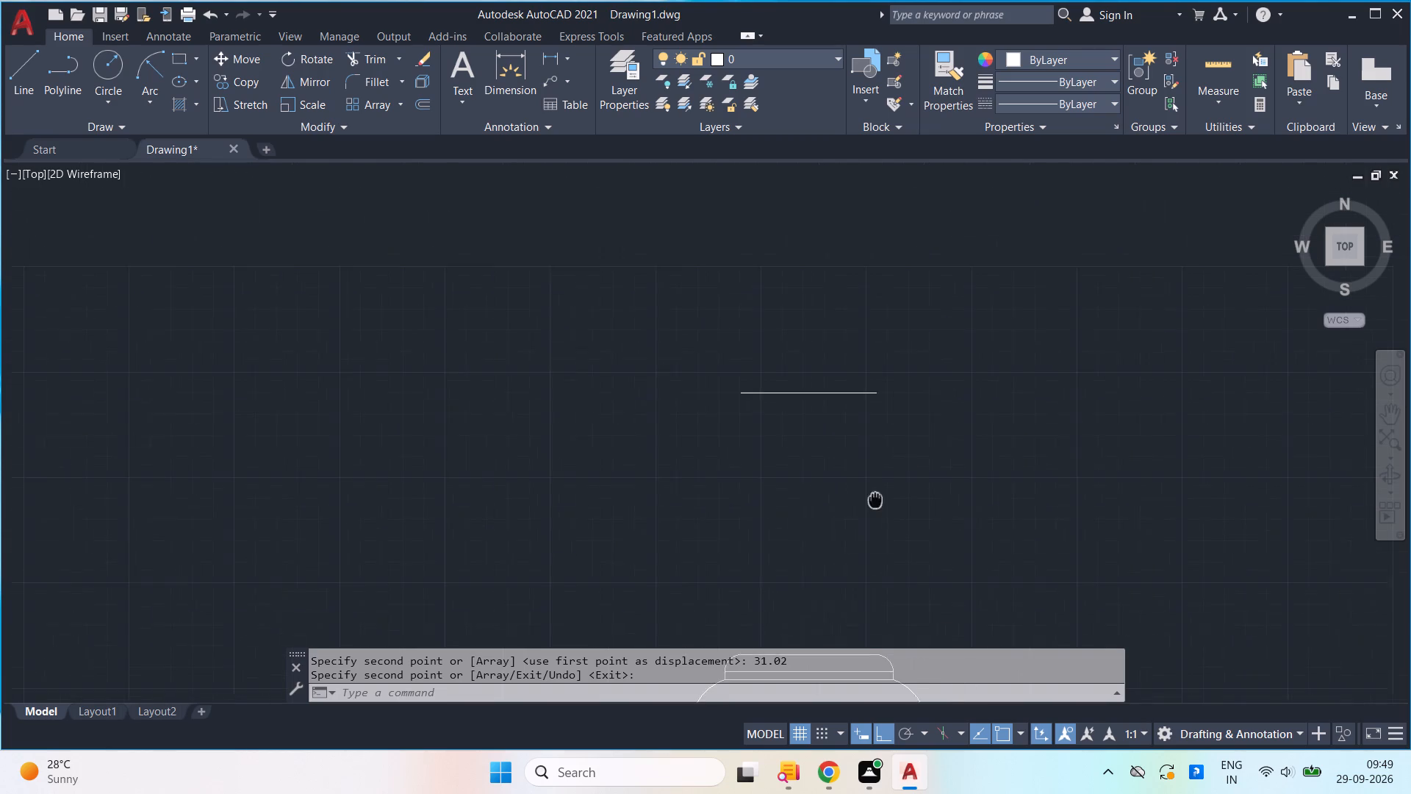
middle_drag(875, 500, 873, 501)
scroll(866, 424, up, 2)
key(l)
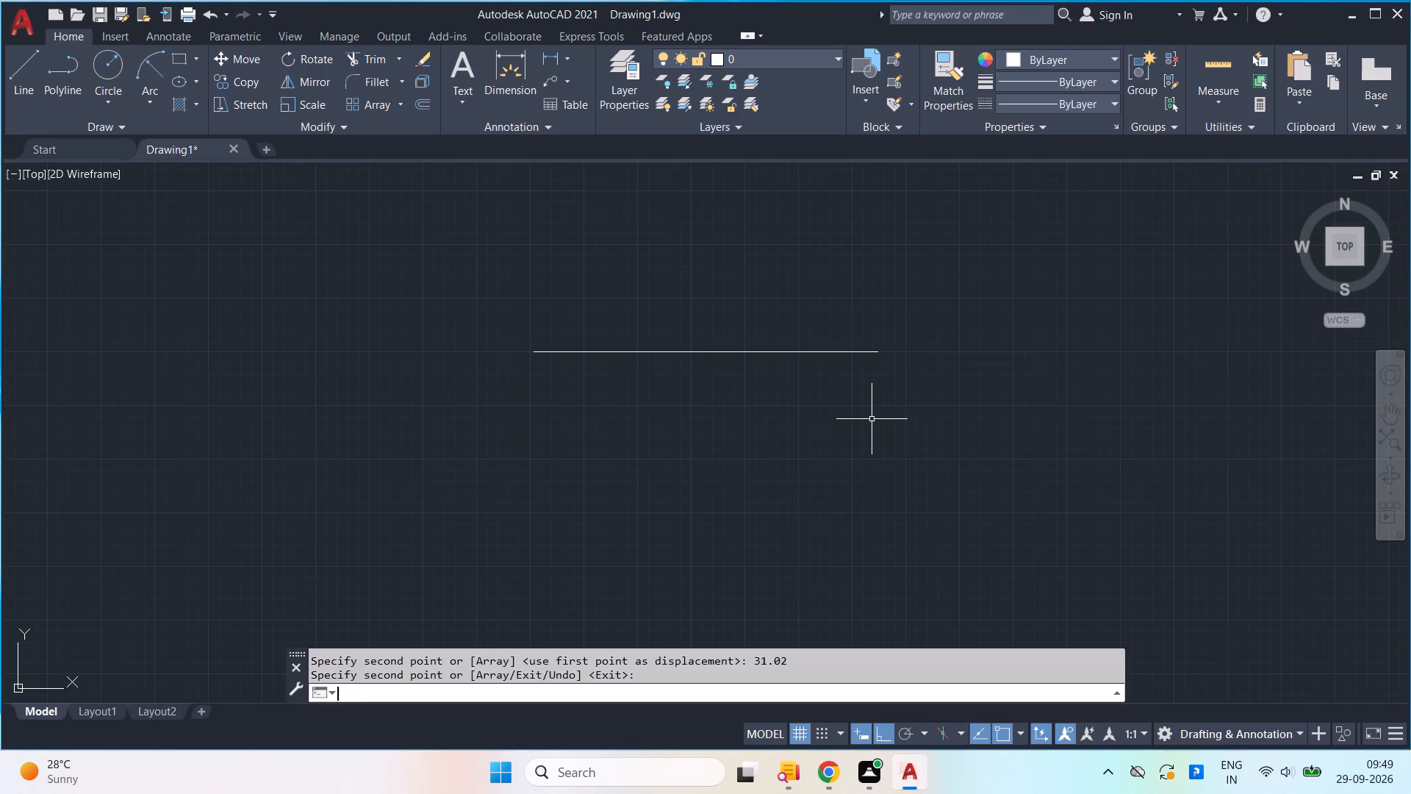
key(Return)
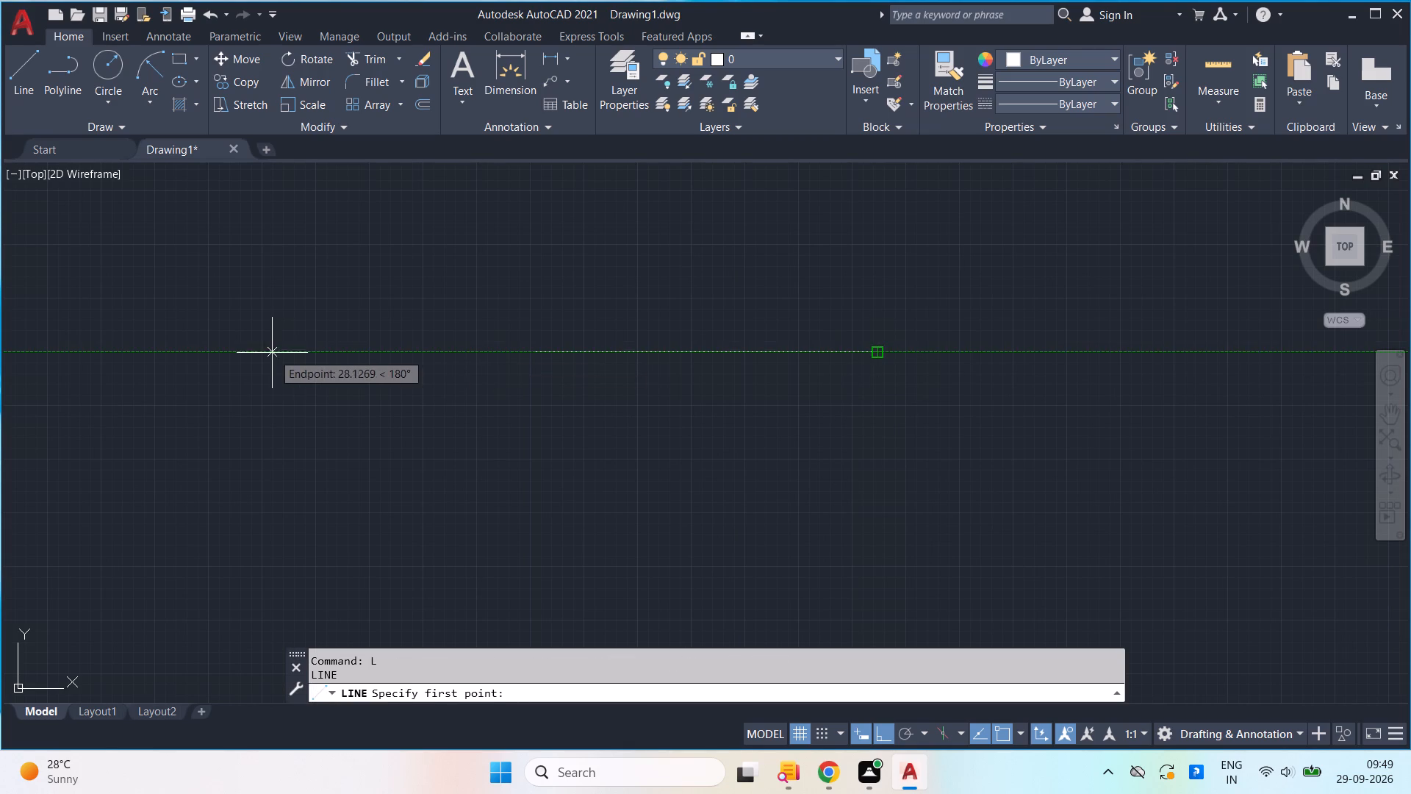
text(0.)
key(5)
key(Return)
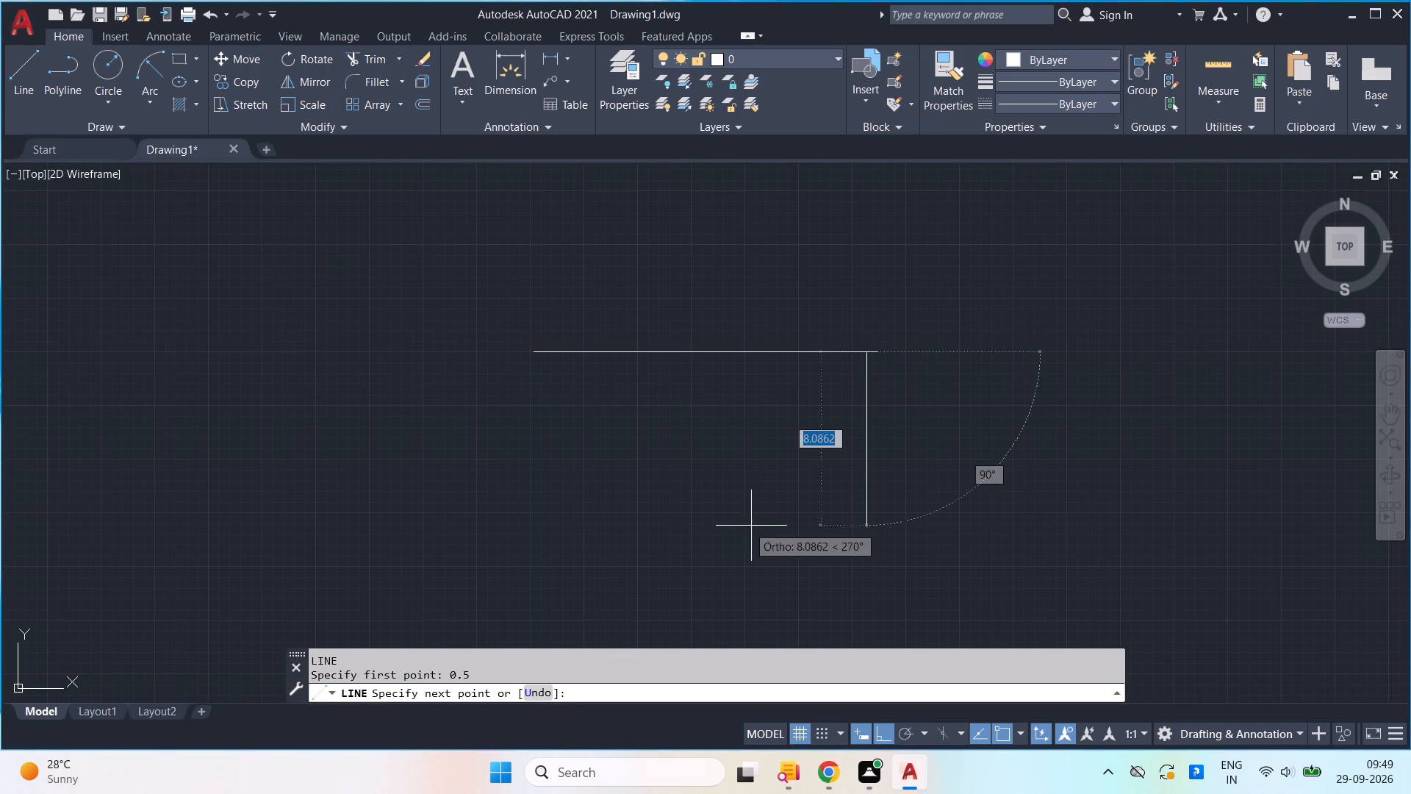
click(863, 379)
key(space)
Mirror the short vertical line about the vertical axis through the copied line's midpoint, keeping the original.
click(915, 387)
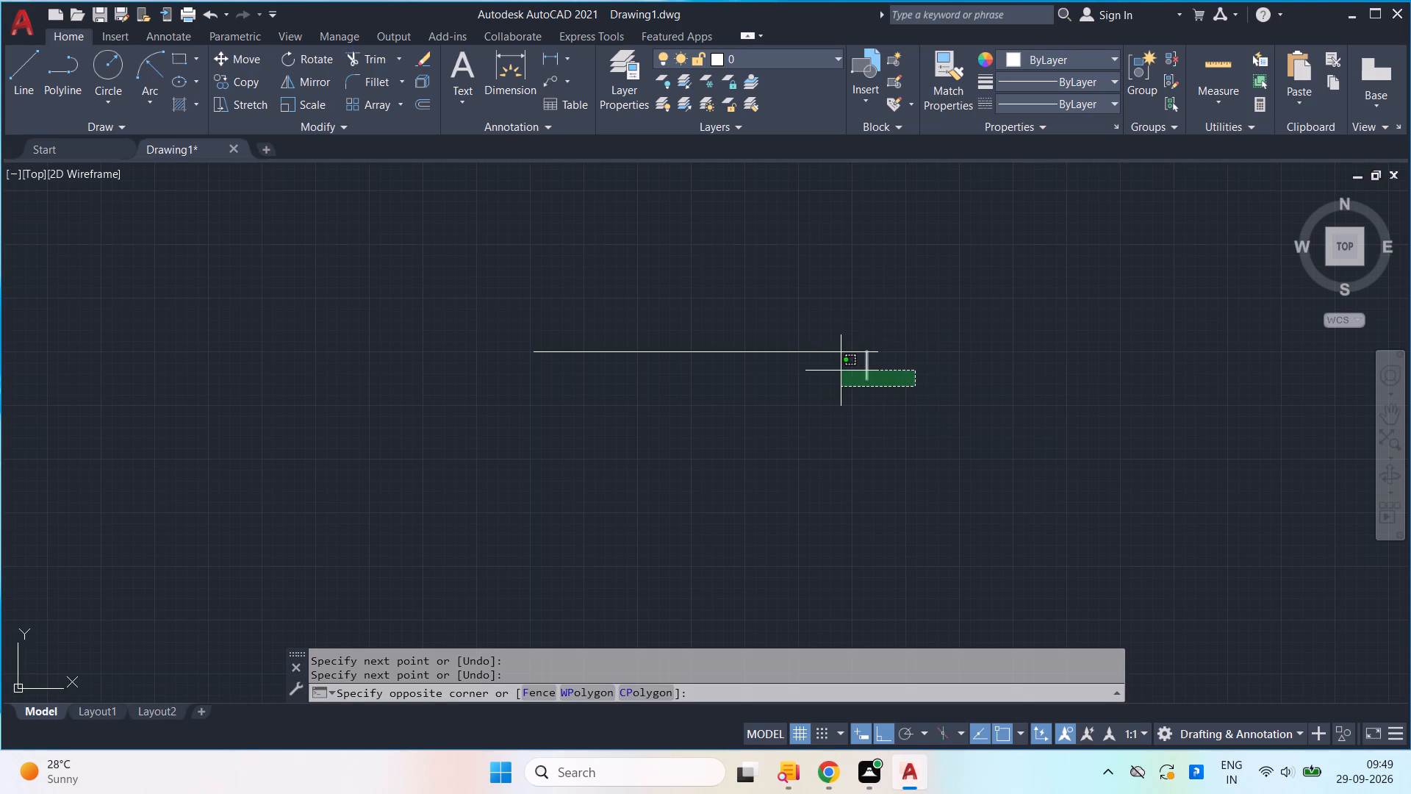
click(837, 370)
text(mi)
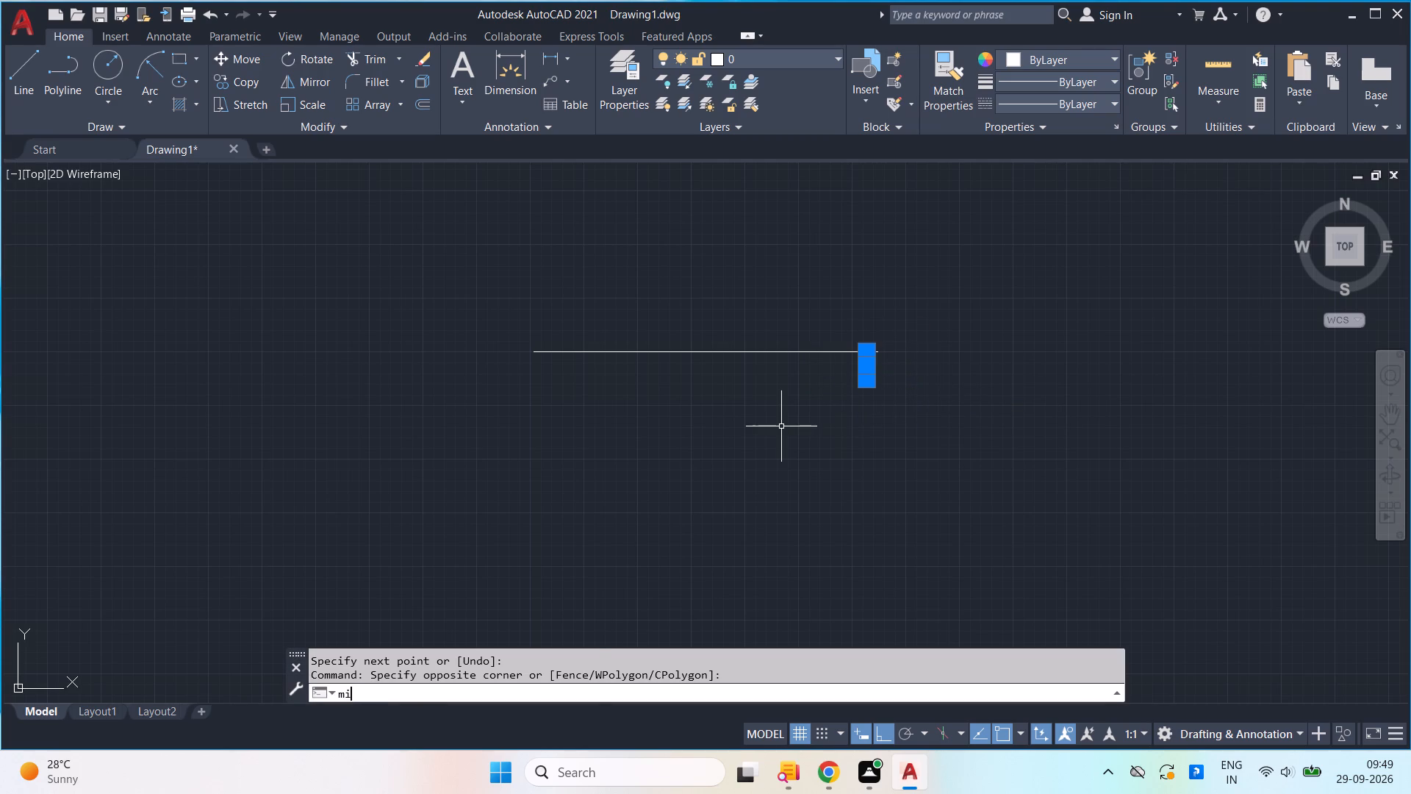
key(Return)
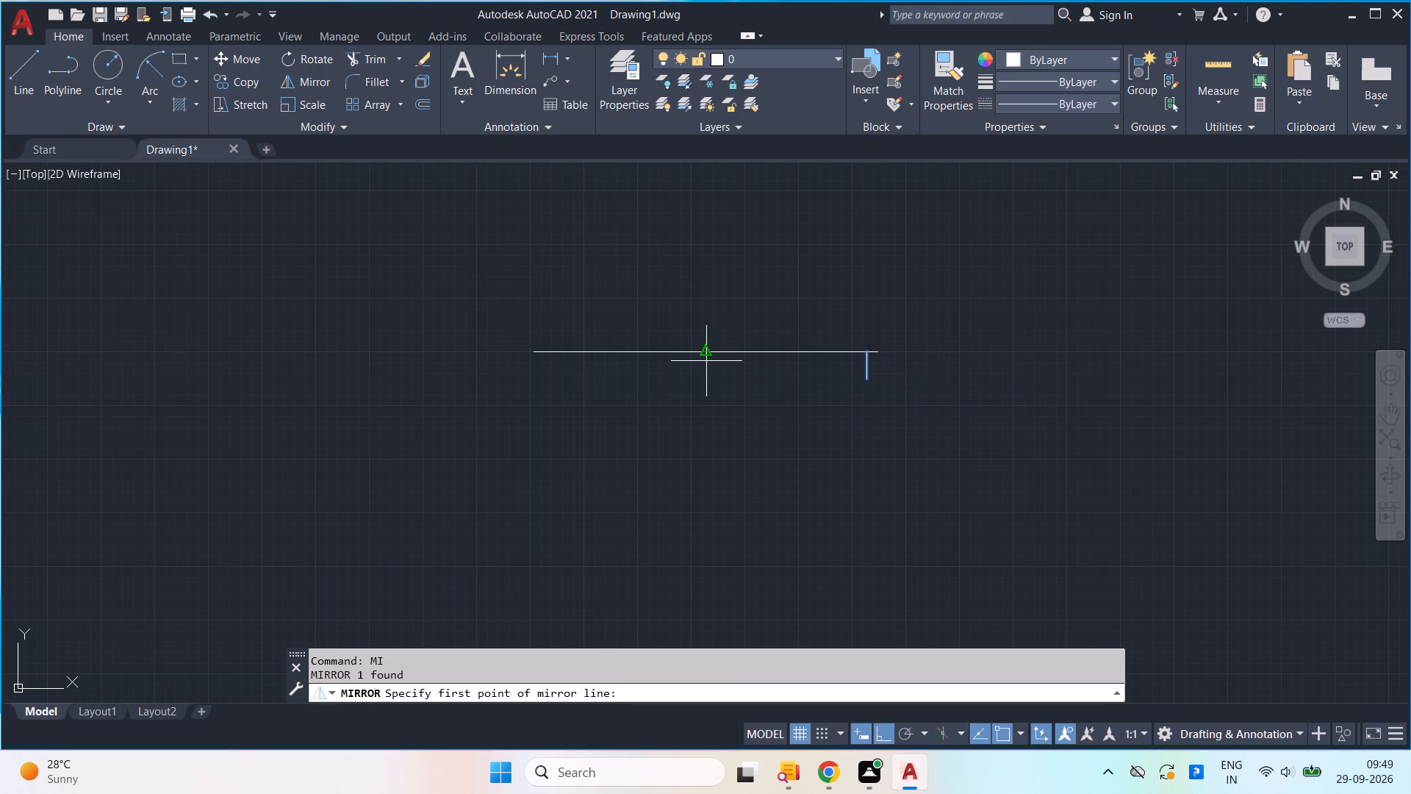
click(705, 357)
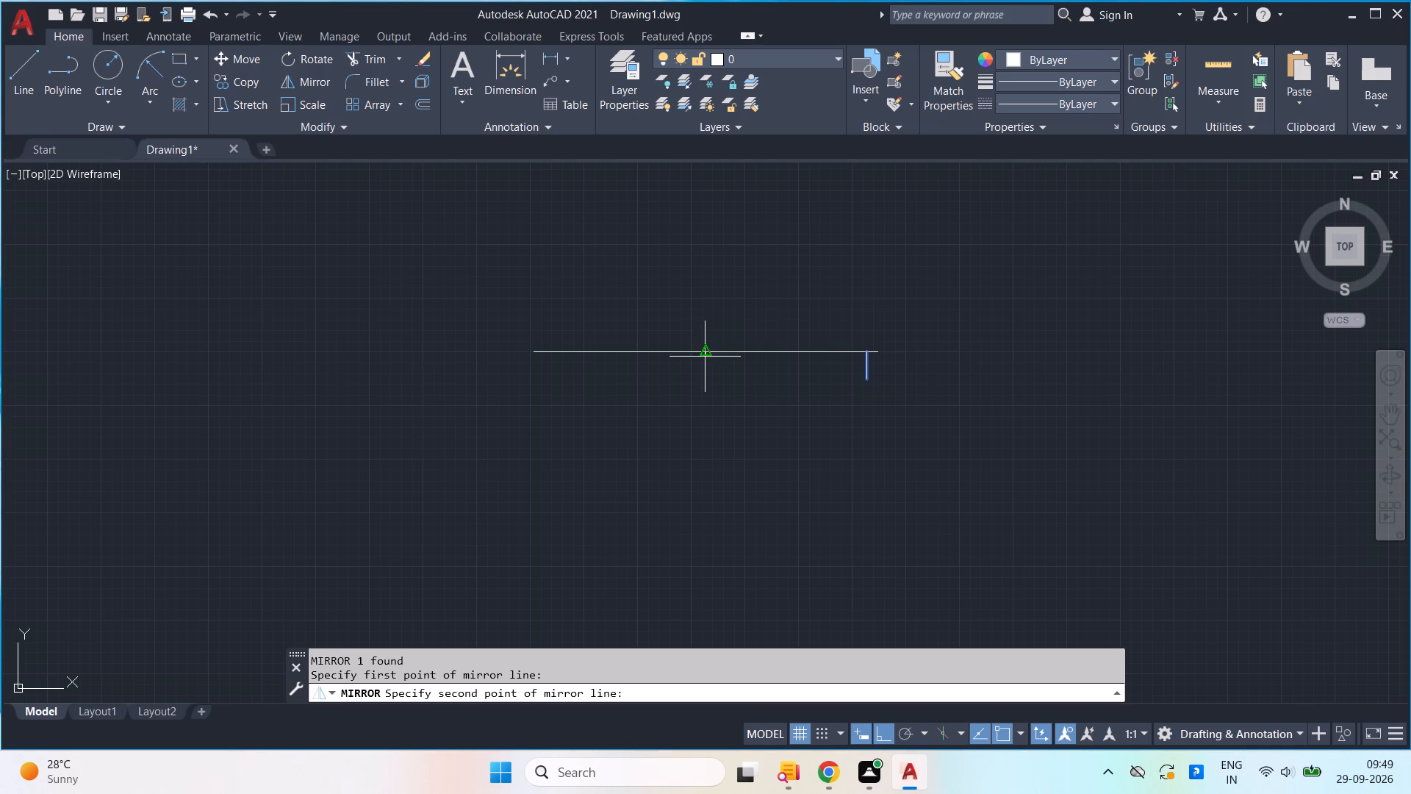
click(713, 254)
key(Return)
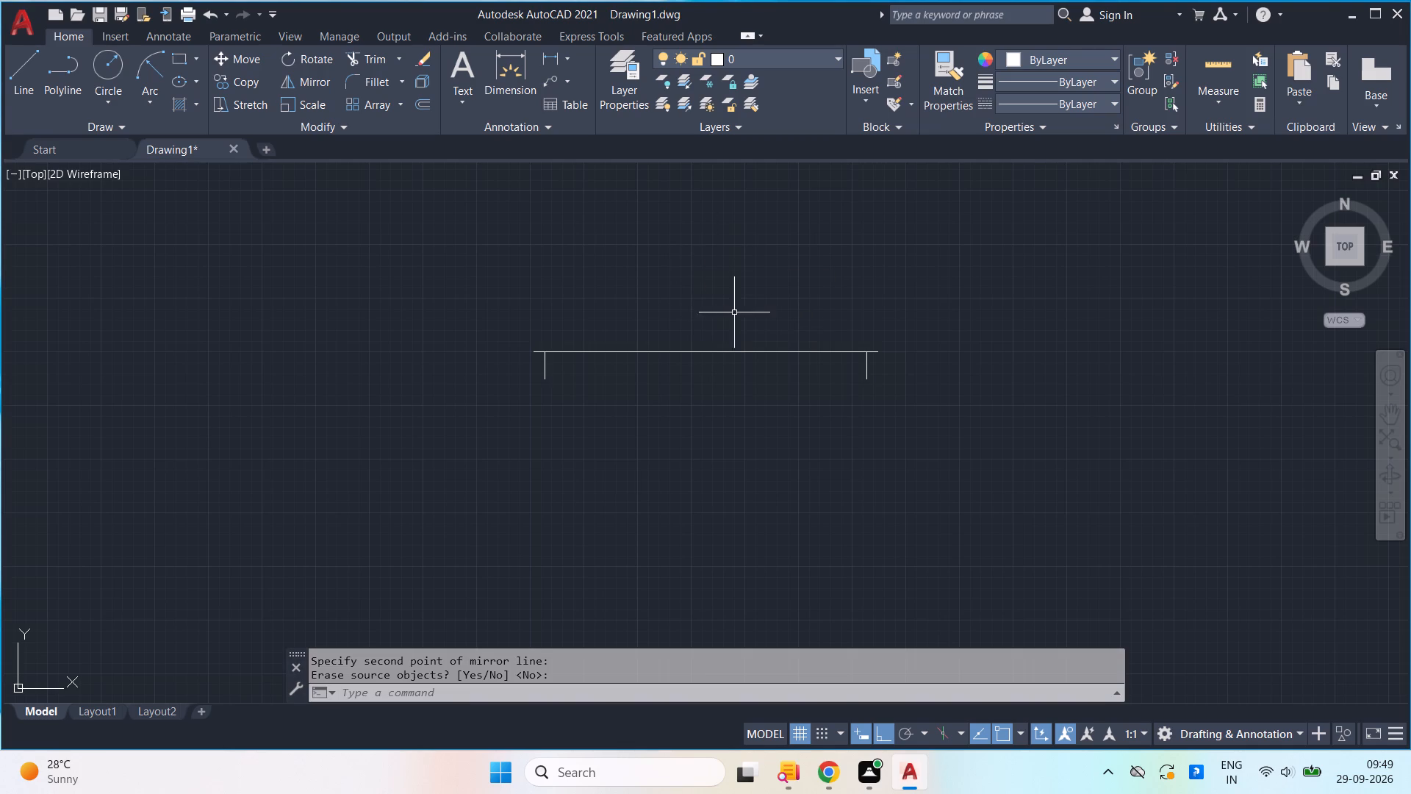
Trim the copied line's overhangs outside both short vertical lines, and remove the two vertical lines.
text(tr)
key(Return)
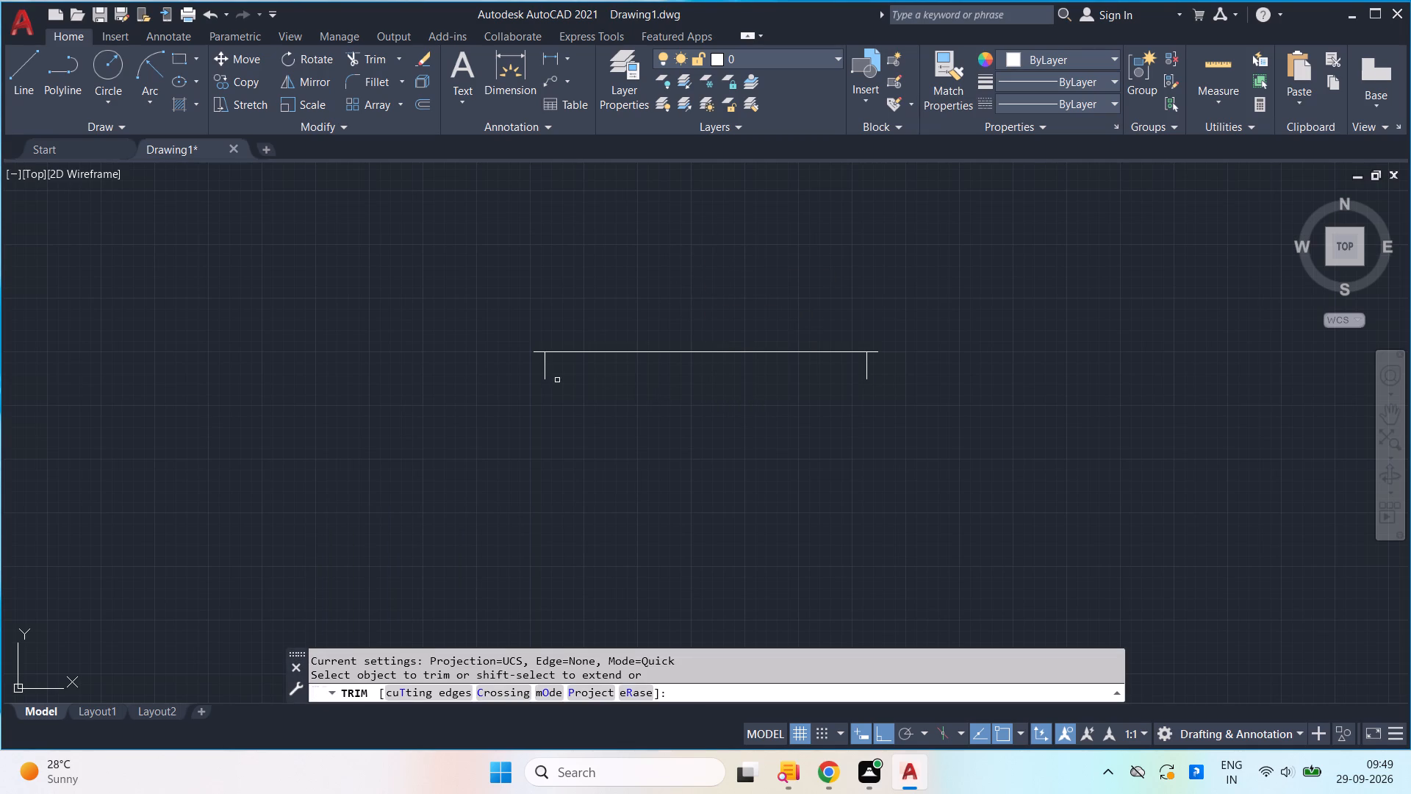
scroll(547, 381, up, 1)
drag(531, 316, 531, 349)
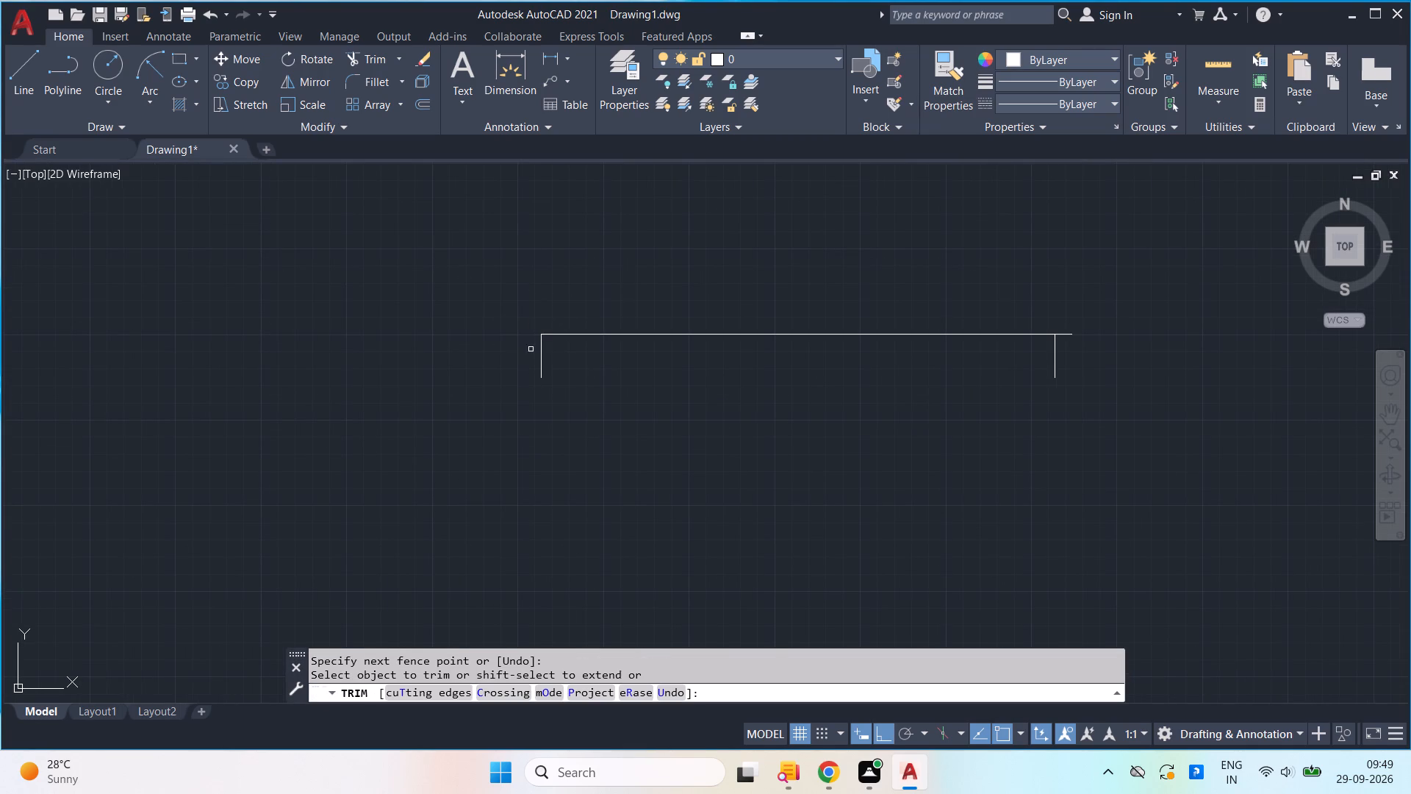
scroll(1155, 364, up, 1)
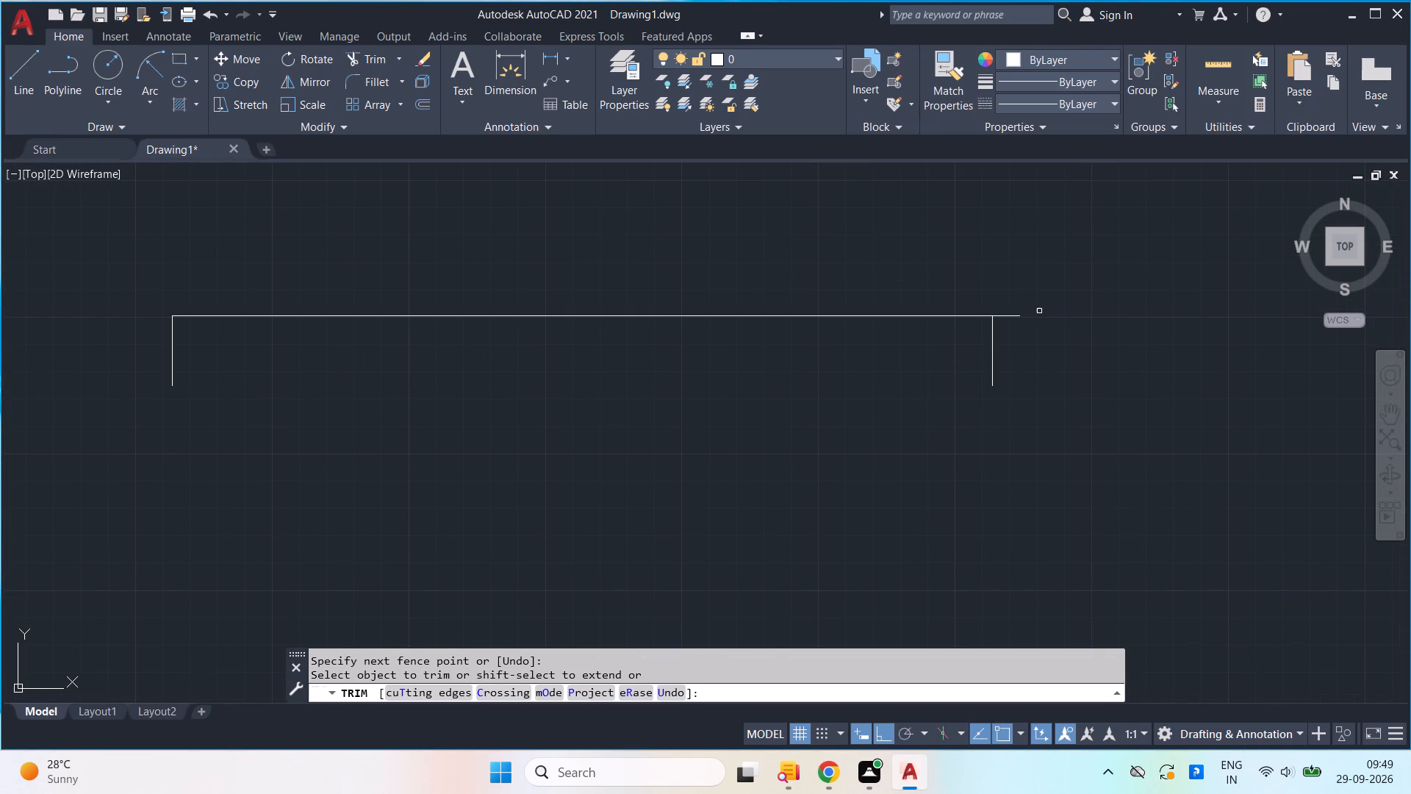
drag(1013, 305, 1013, 340)
drag(1013, 340, 1013, 343)
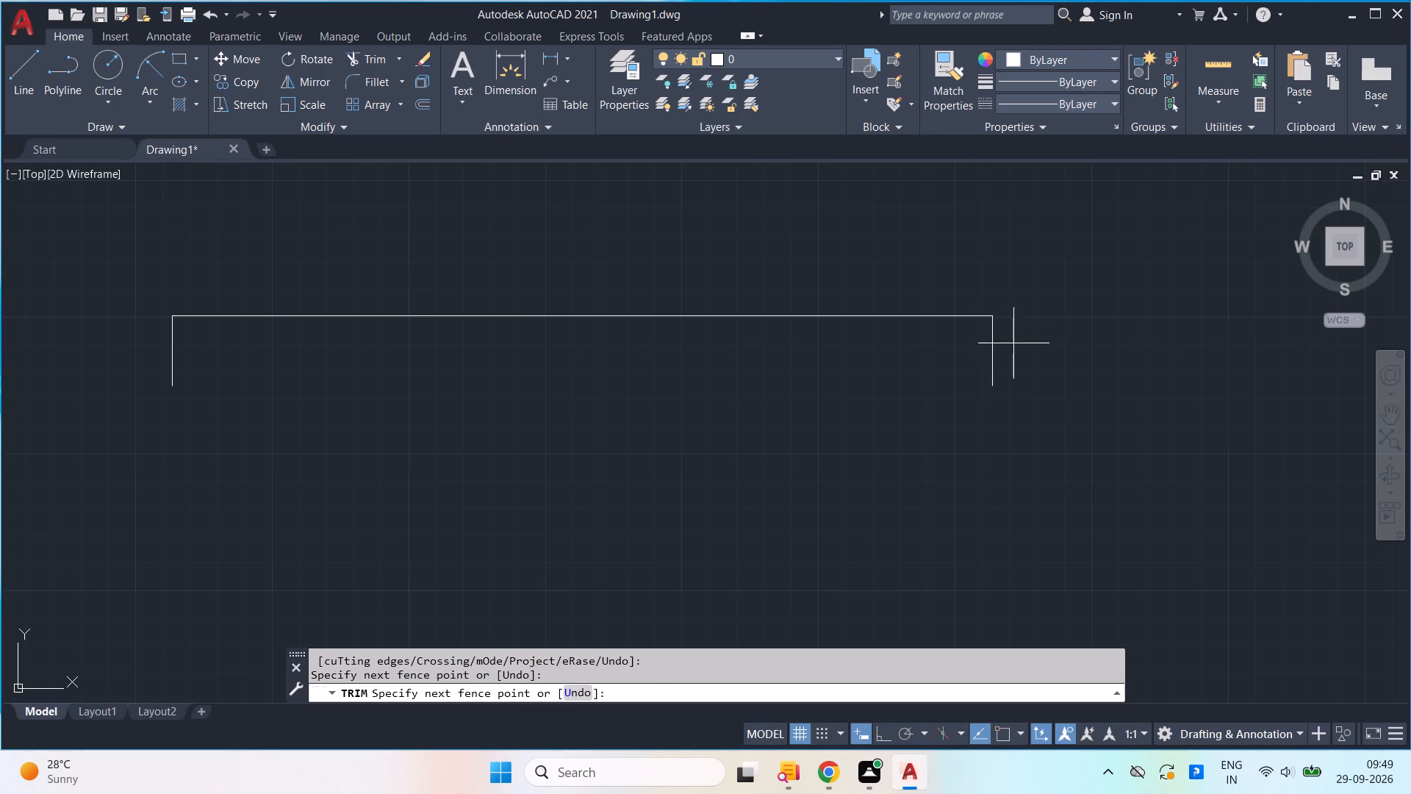
drag(1013, 343, 958, 382)
drag(97, 359, 231, 374)
drag(231, 374, 252, 374)
key(Escape)
Draw a start-end-radius arc of radius 45 from the left end of the neck's top line up to the left end of the upper line.
scroll(257, 382, down, 3)
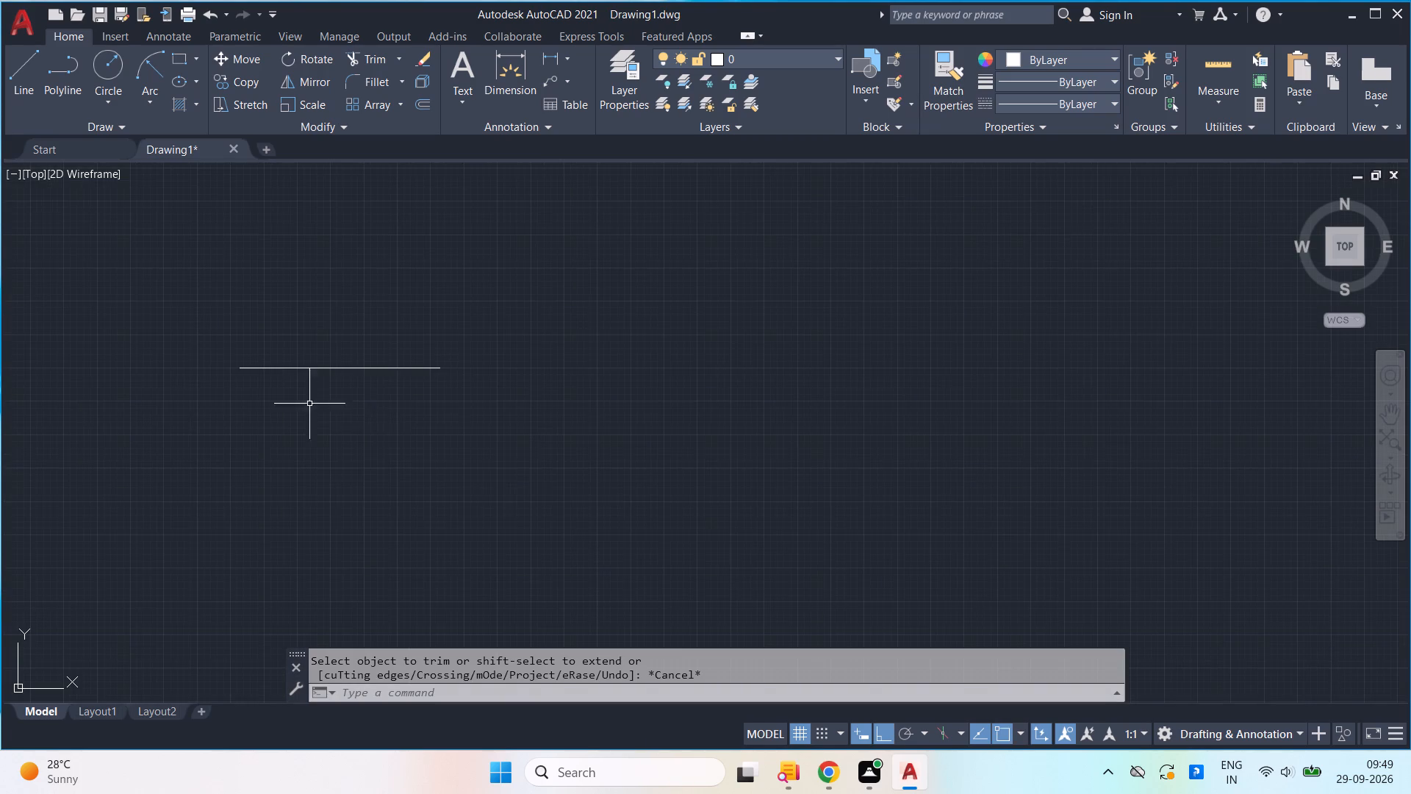
scroll(510, 493, down, 2)
middle_drag(511, 493, 575, 454)
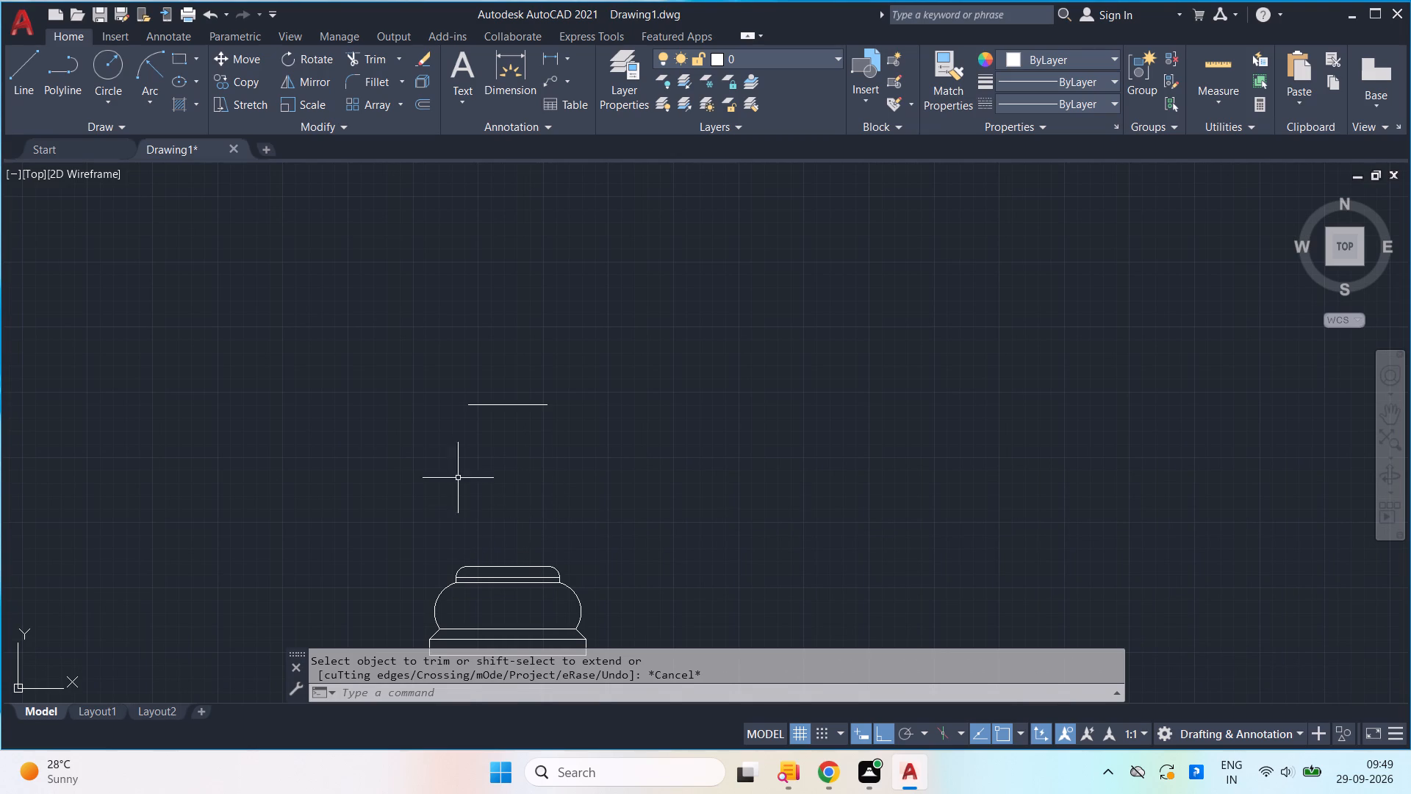
click(161, 59)
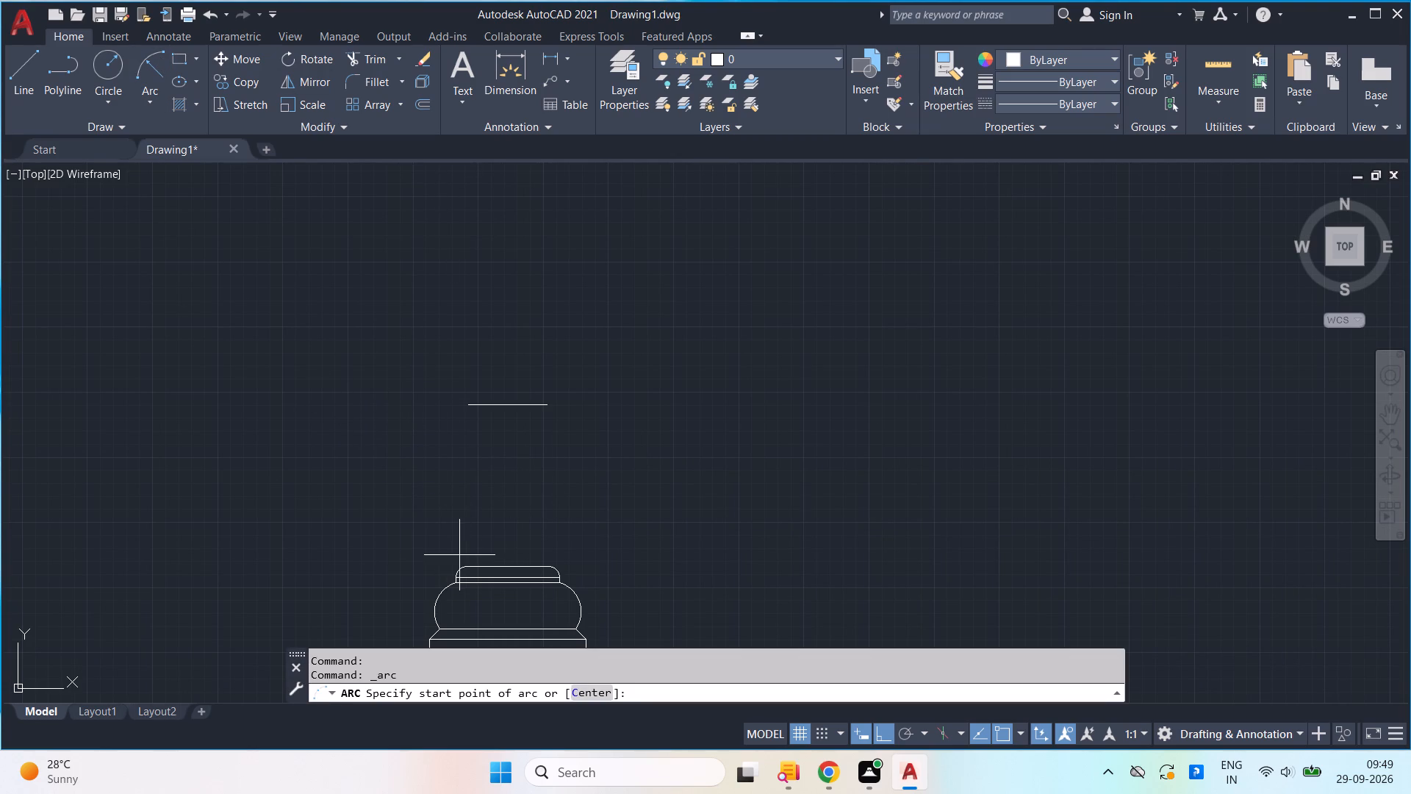
scroll(468, 571, up, 3)
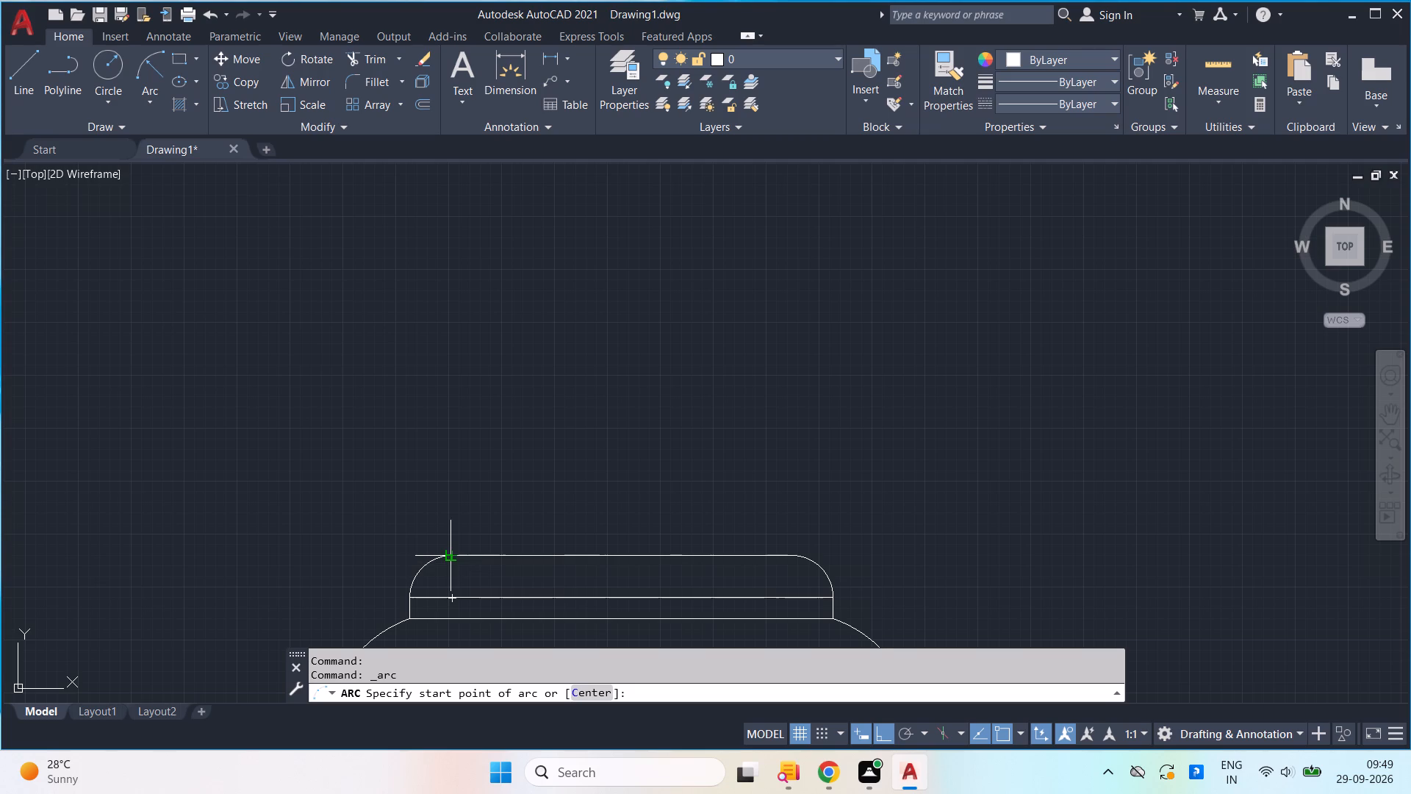
click(447, 559)
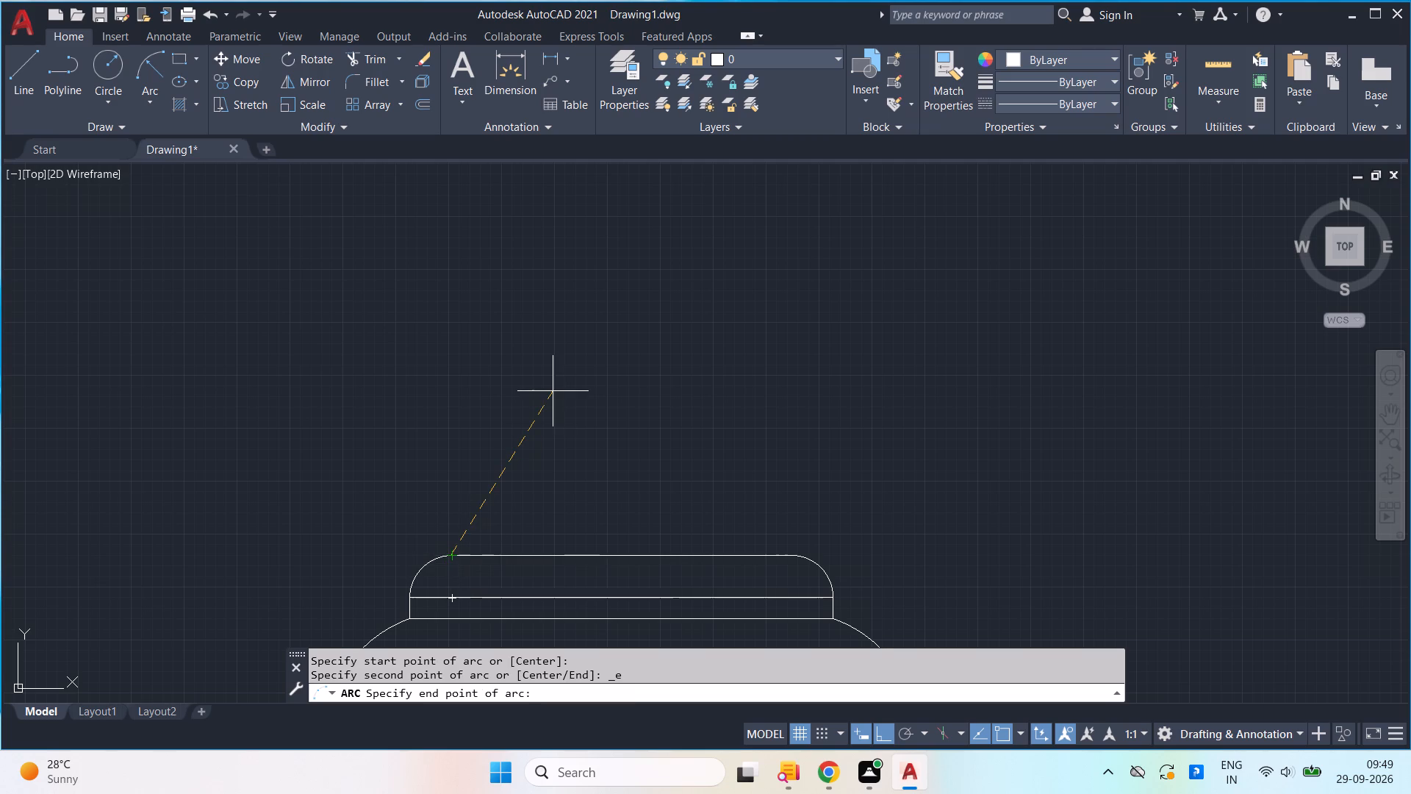
scroll(553, 391, down, 2)
middle_drag(553, 394, 558, 486)
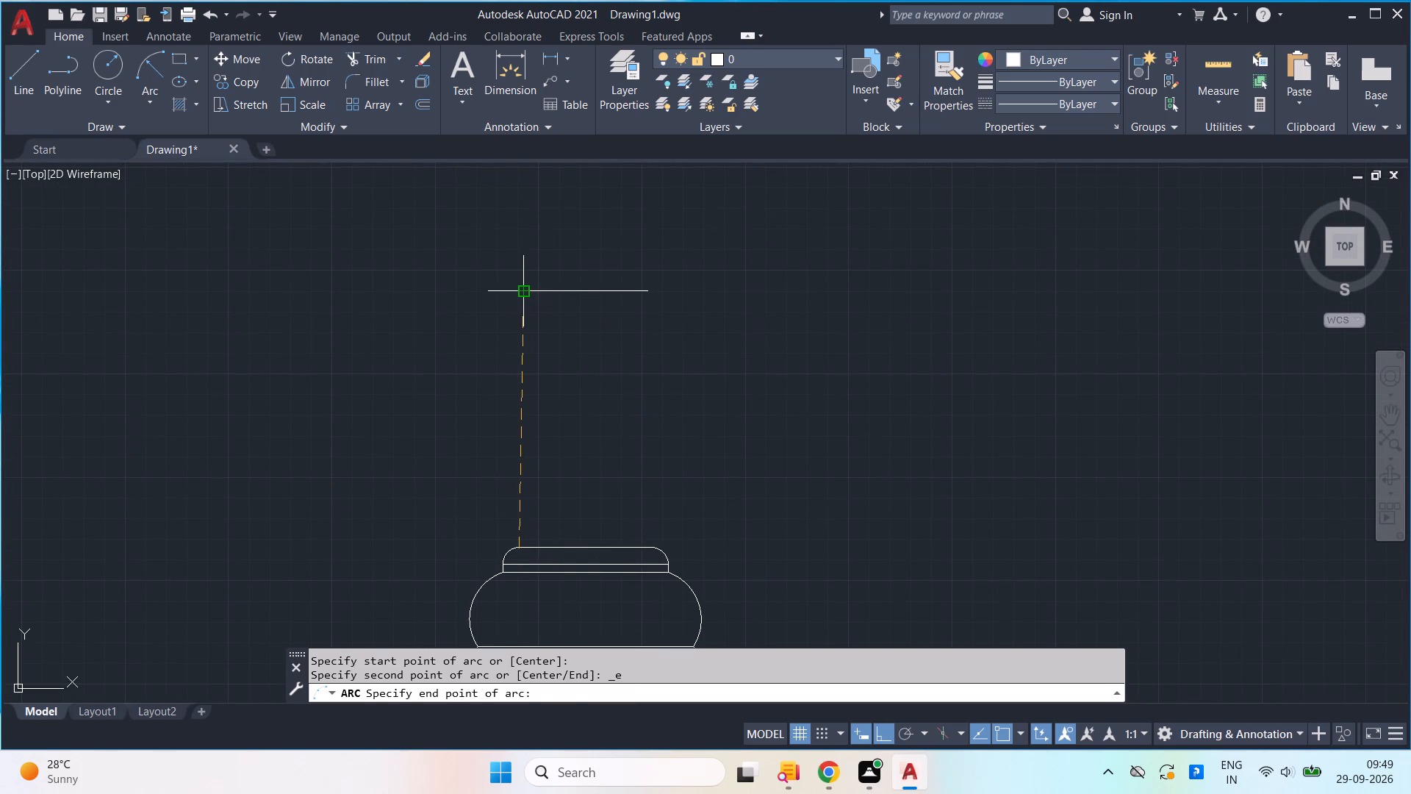
click(526, 293)
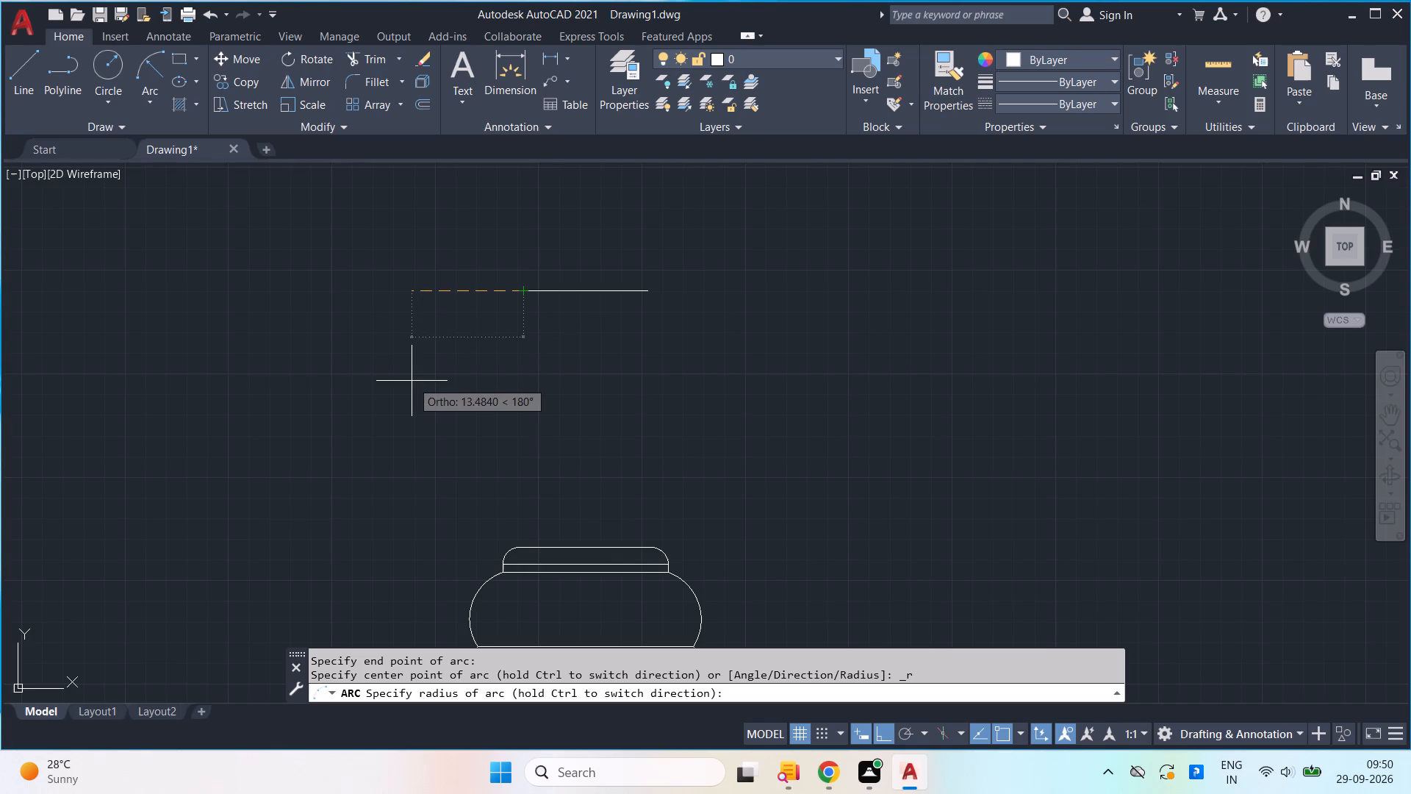
text(45)
key(Return)
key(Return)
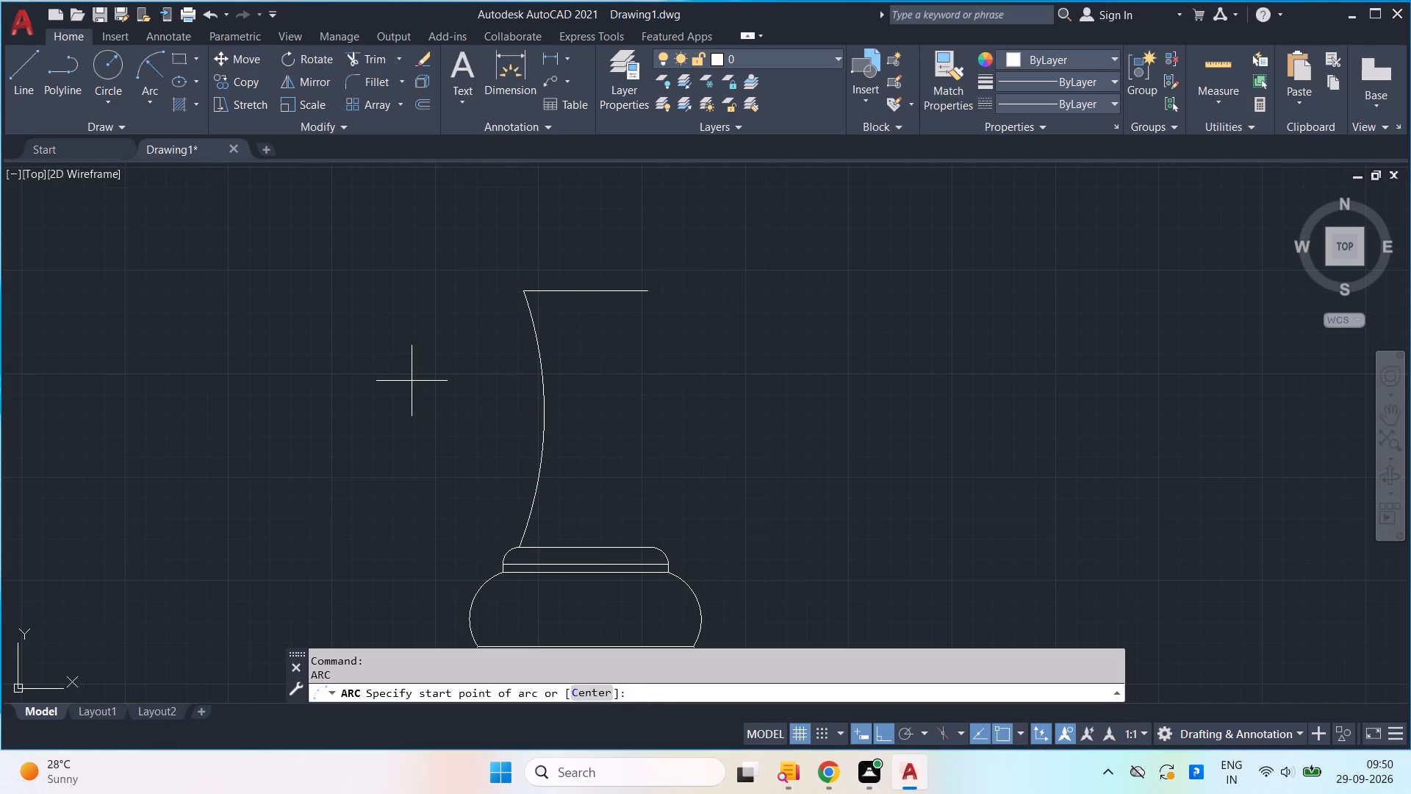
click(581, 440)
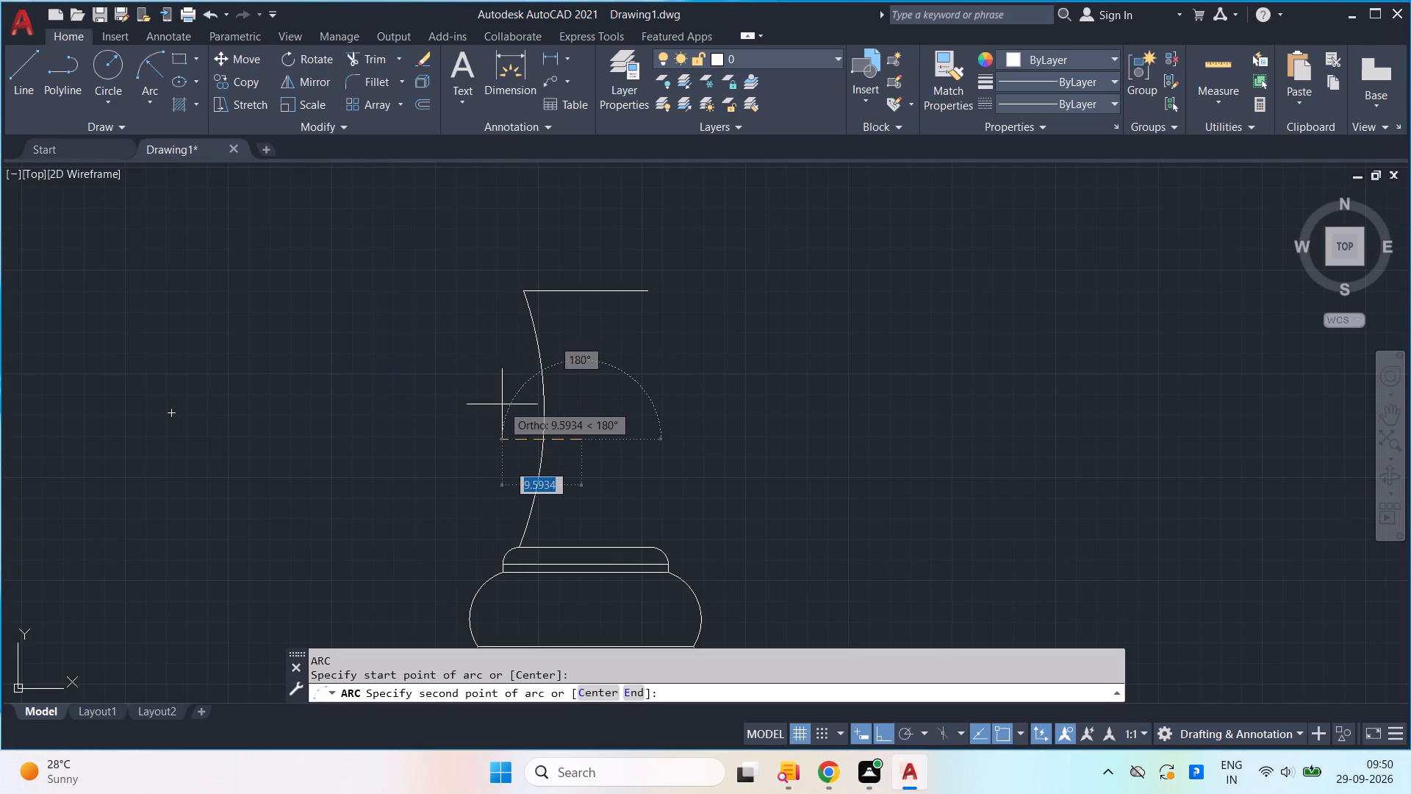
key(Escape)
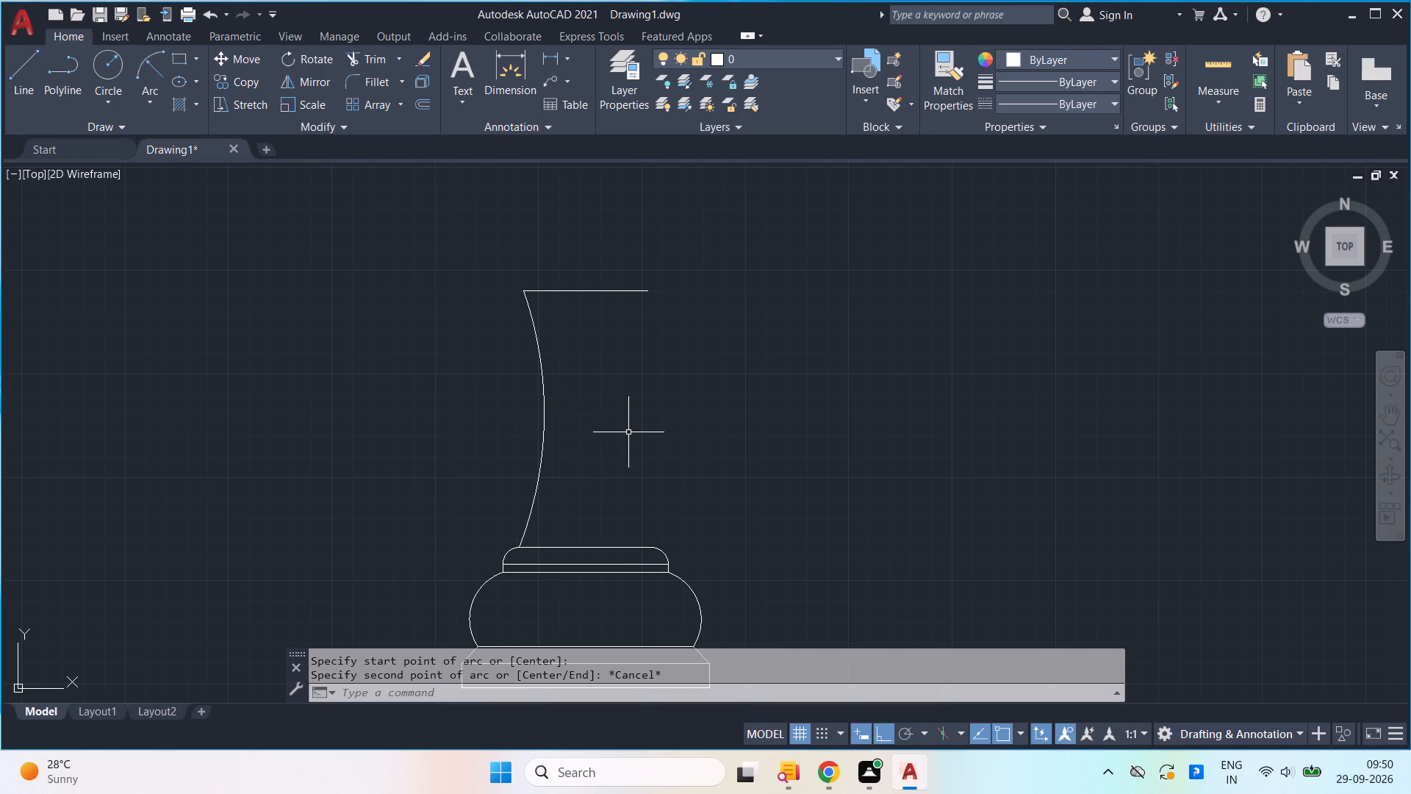
Mirror the radius 45 arc about the vertical axis through the upper line's midpoint, keeping the original.
click(547, 468)
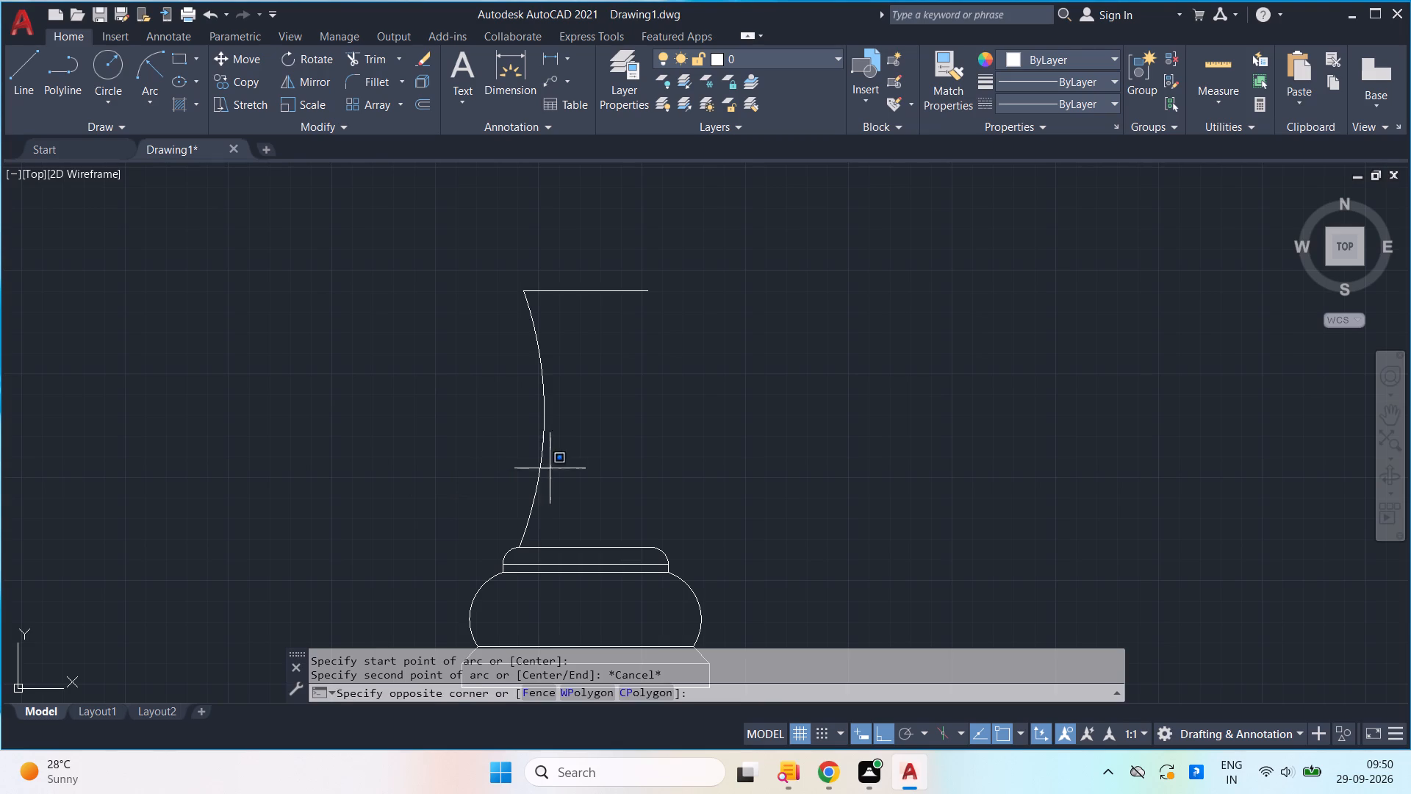
click(513, 418)
text(mi)
key(Return)
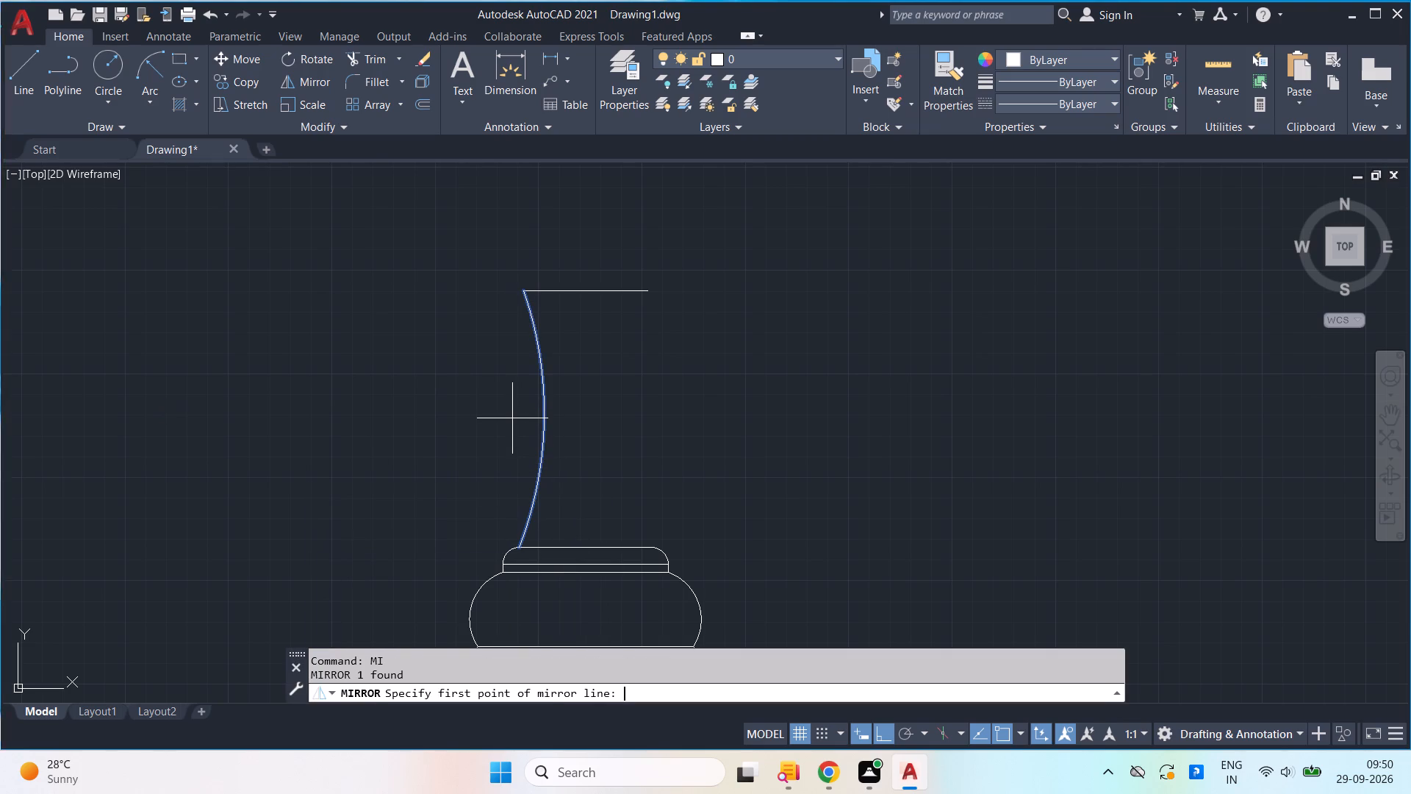
click(582, 293)
click(602, 248)
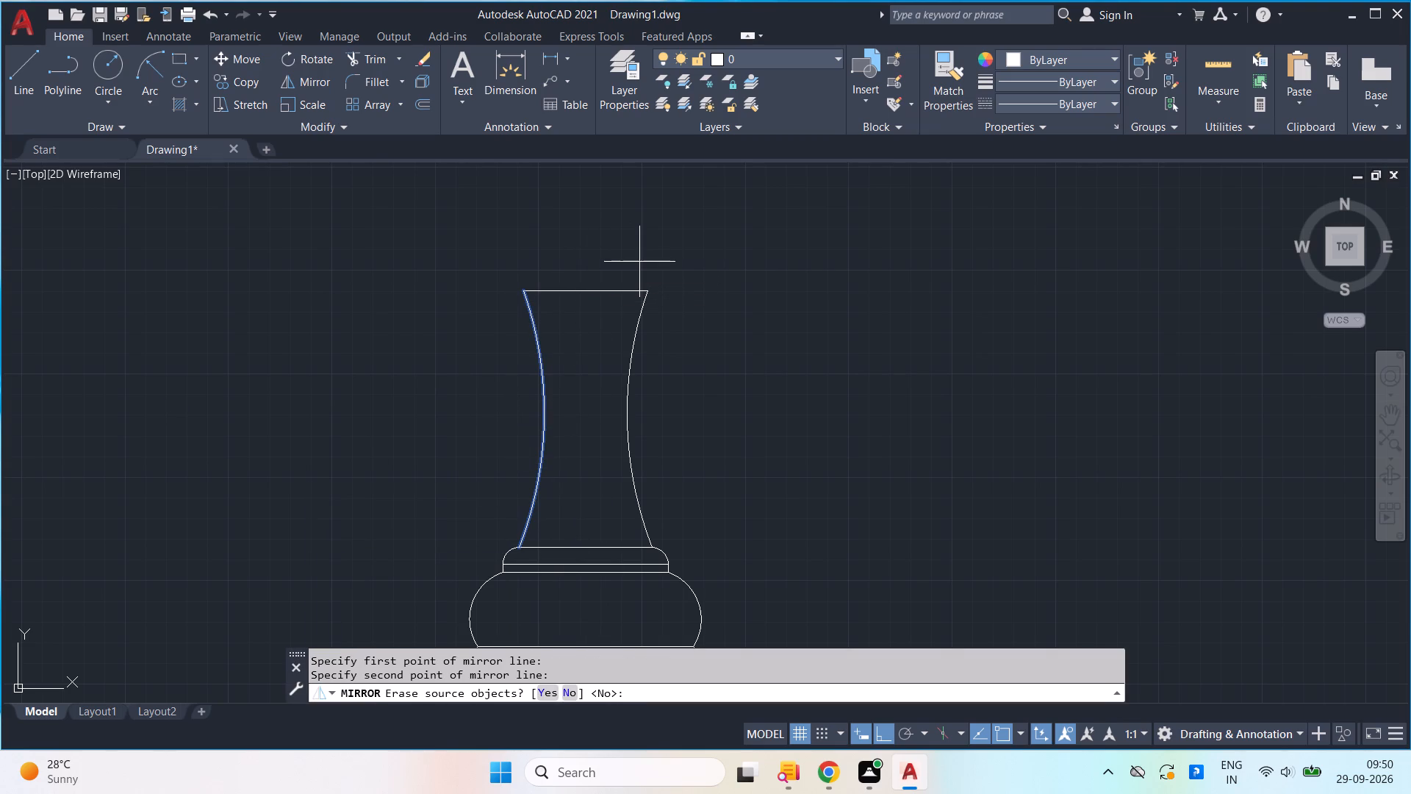
key(Return)
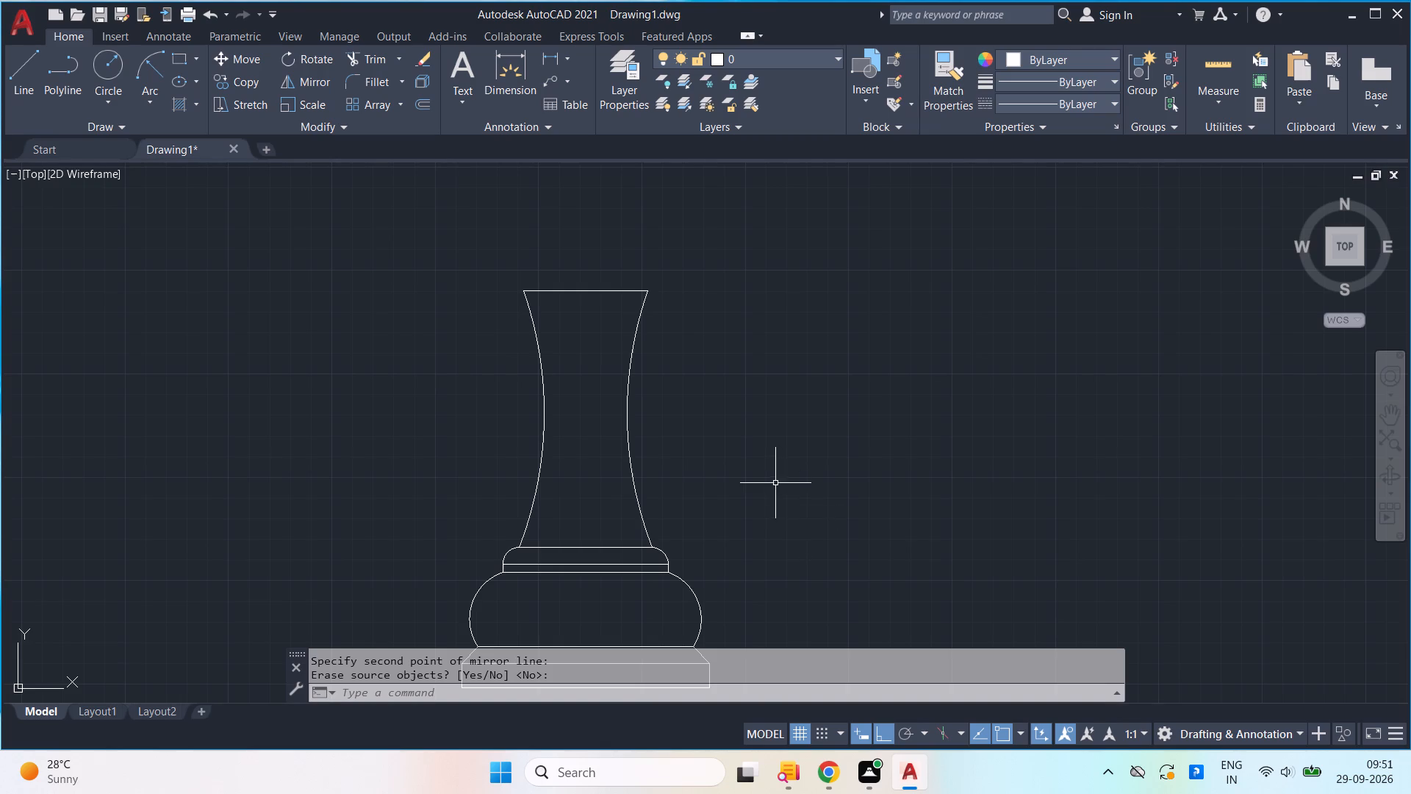
Examine the whole profile and the top edge of its tall curved section.
middle_drag(775, 483, 633, 429)
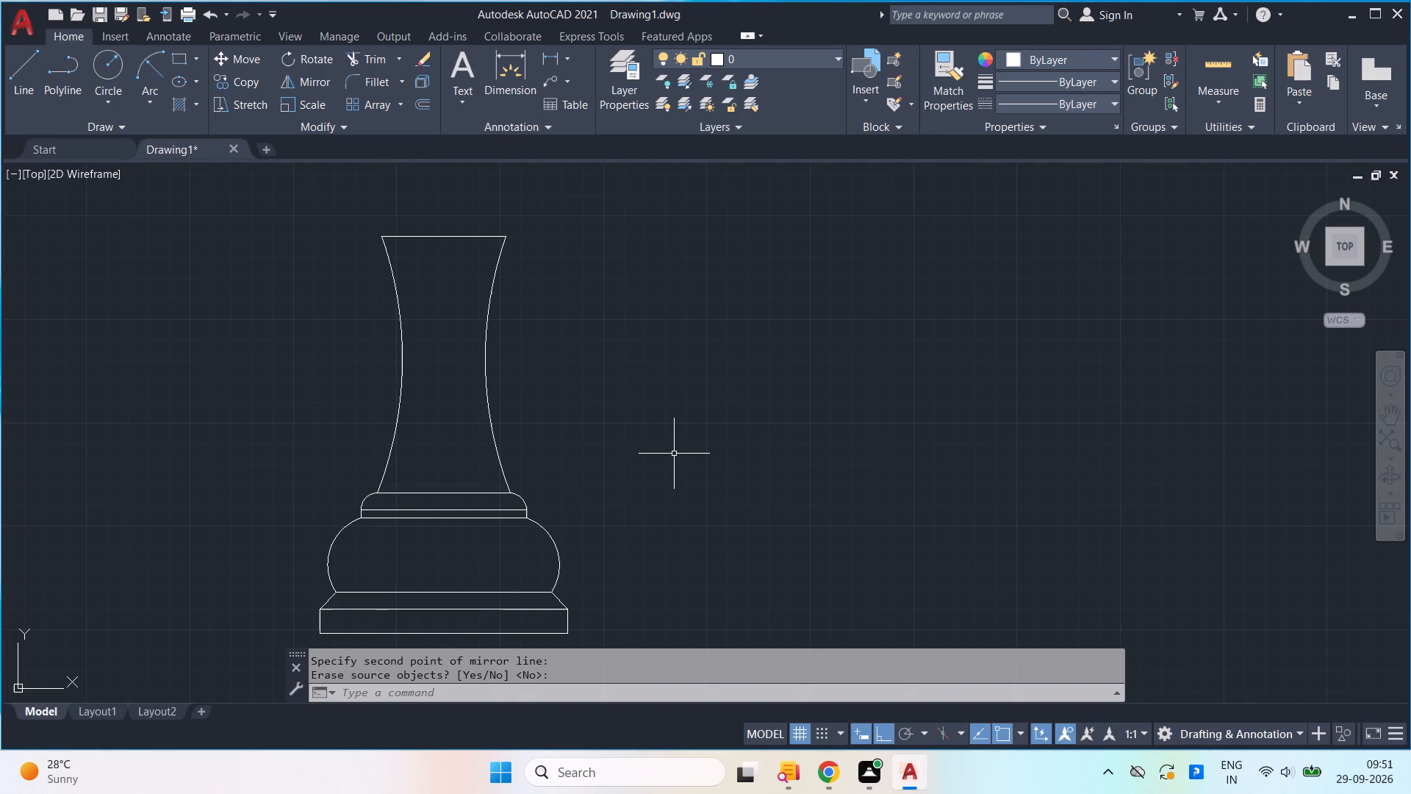
scroll(457, 276, down, 1)
middle_drag(439, 301, 426, 325)
scroll(435, 298, up, 1)
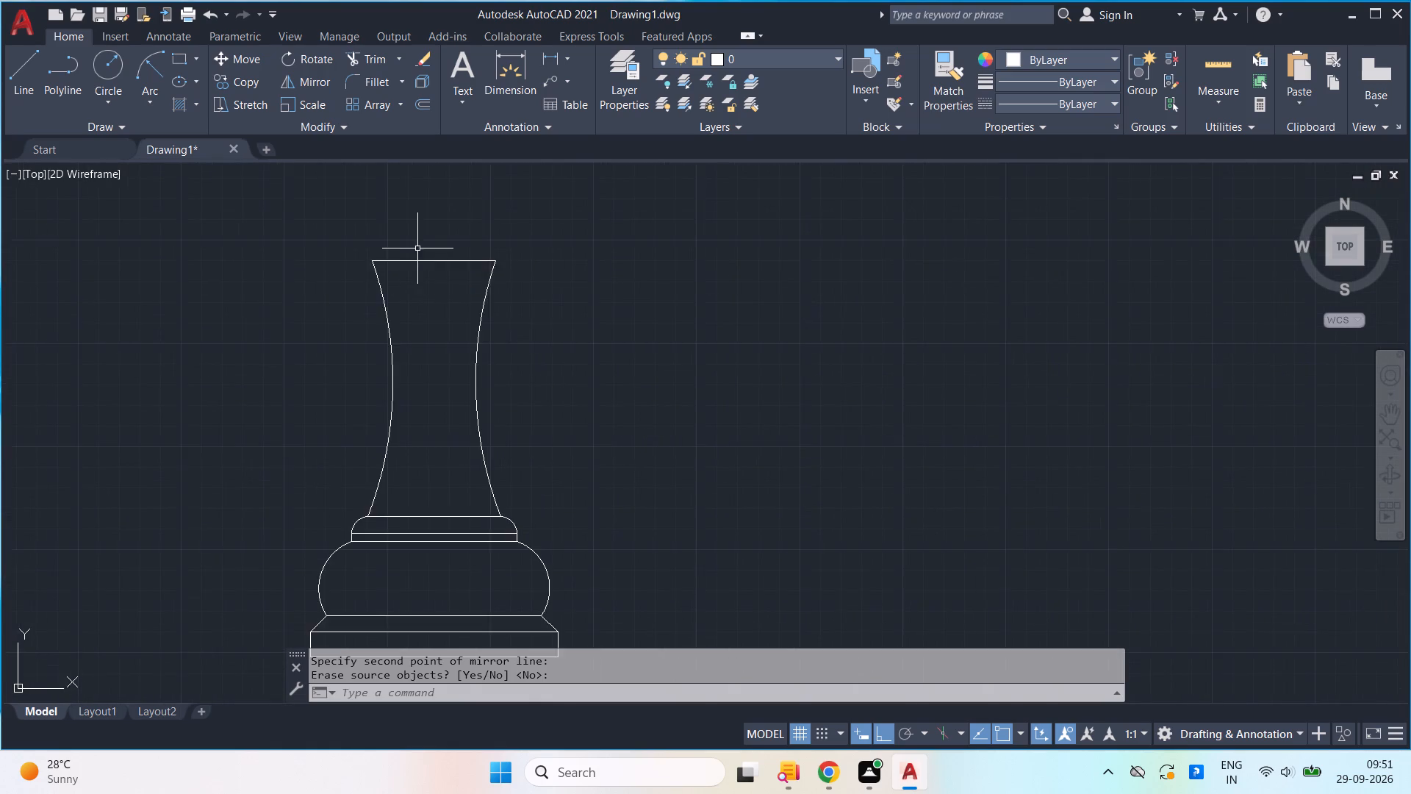
middle_drag(417, 253, 409, 332)
scroll(409, 332, up, 2)
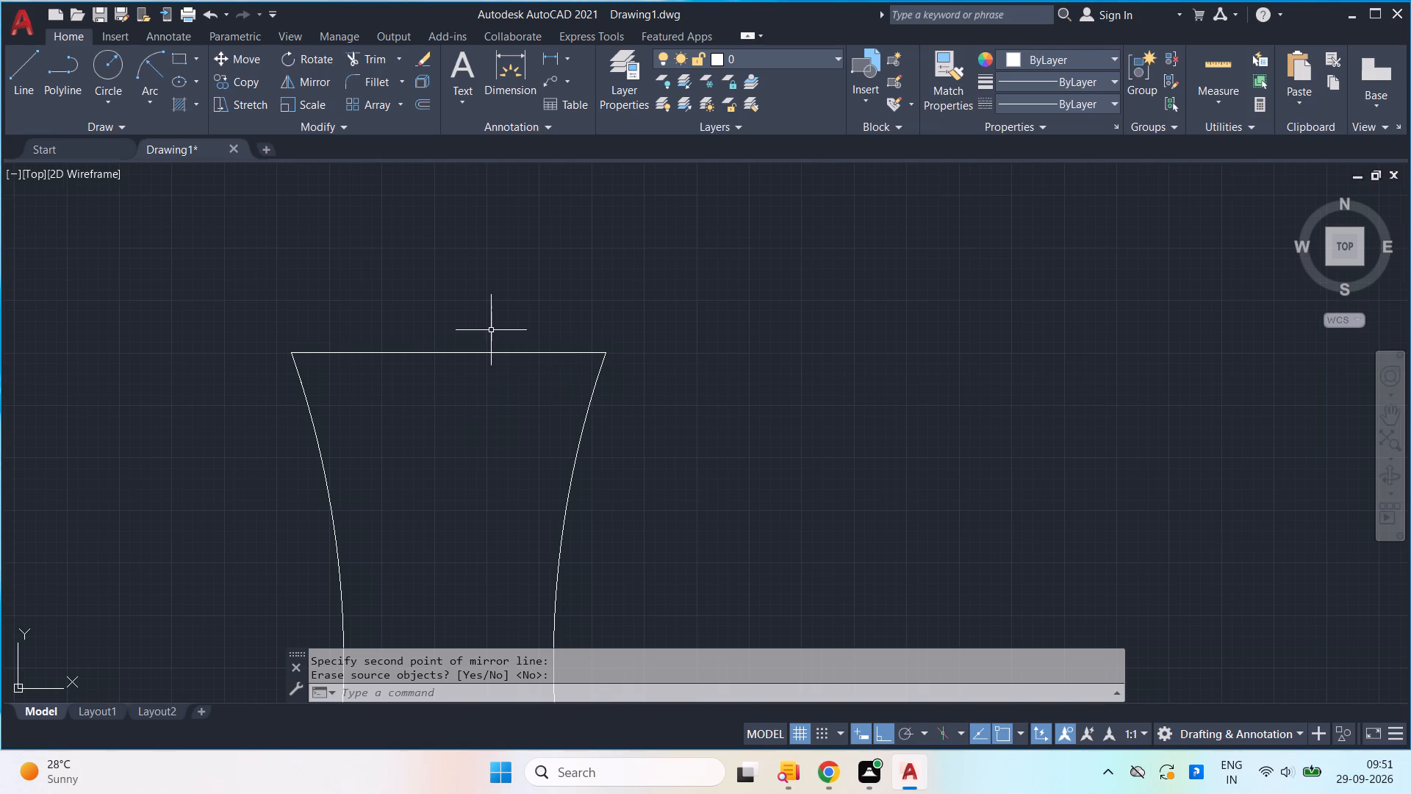
scroll(490, 329, up, 1)
scroll(490, 332, down, 1)
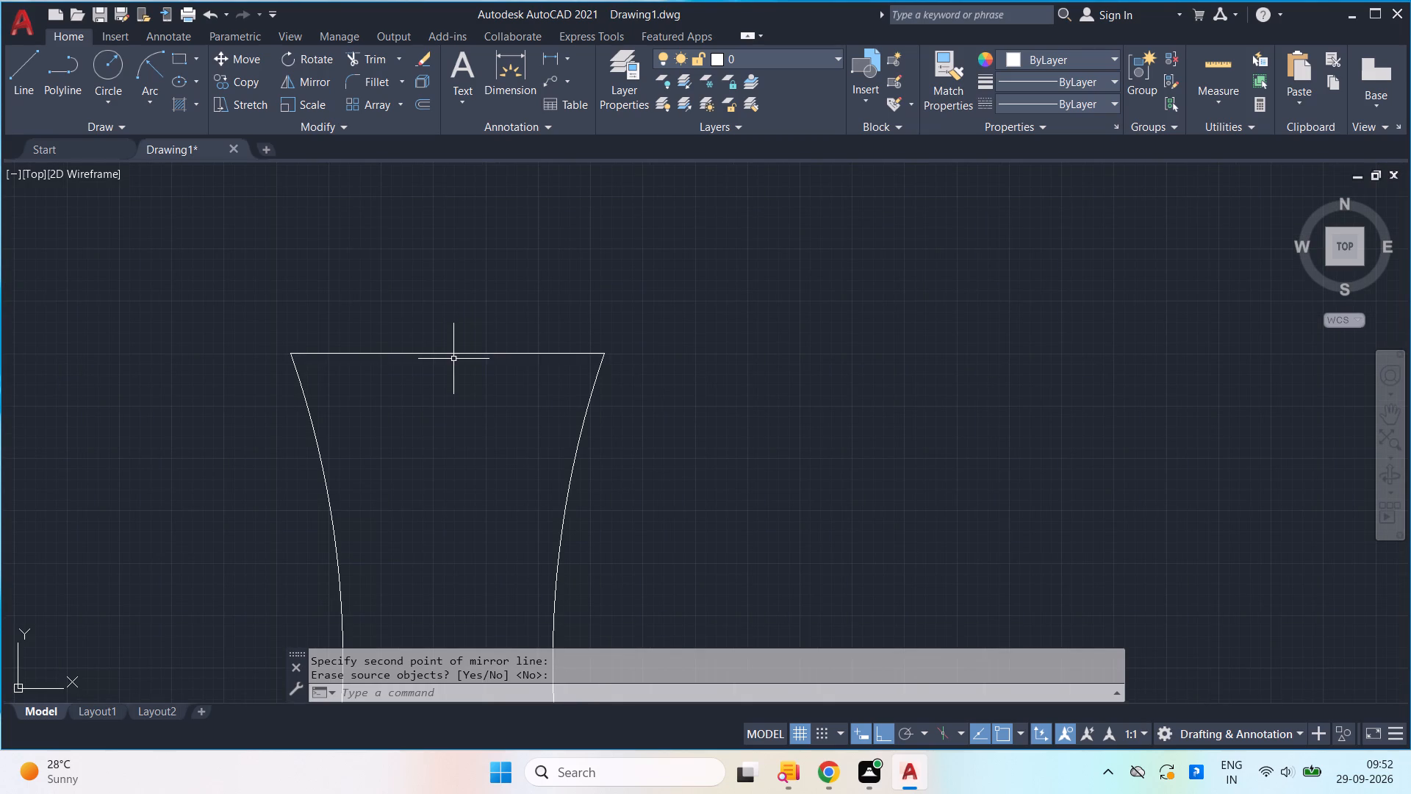
scroll(434, 360, down, 3)
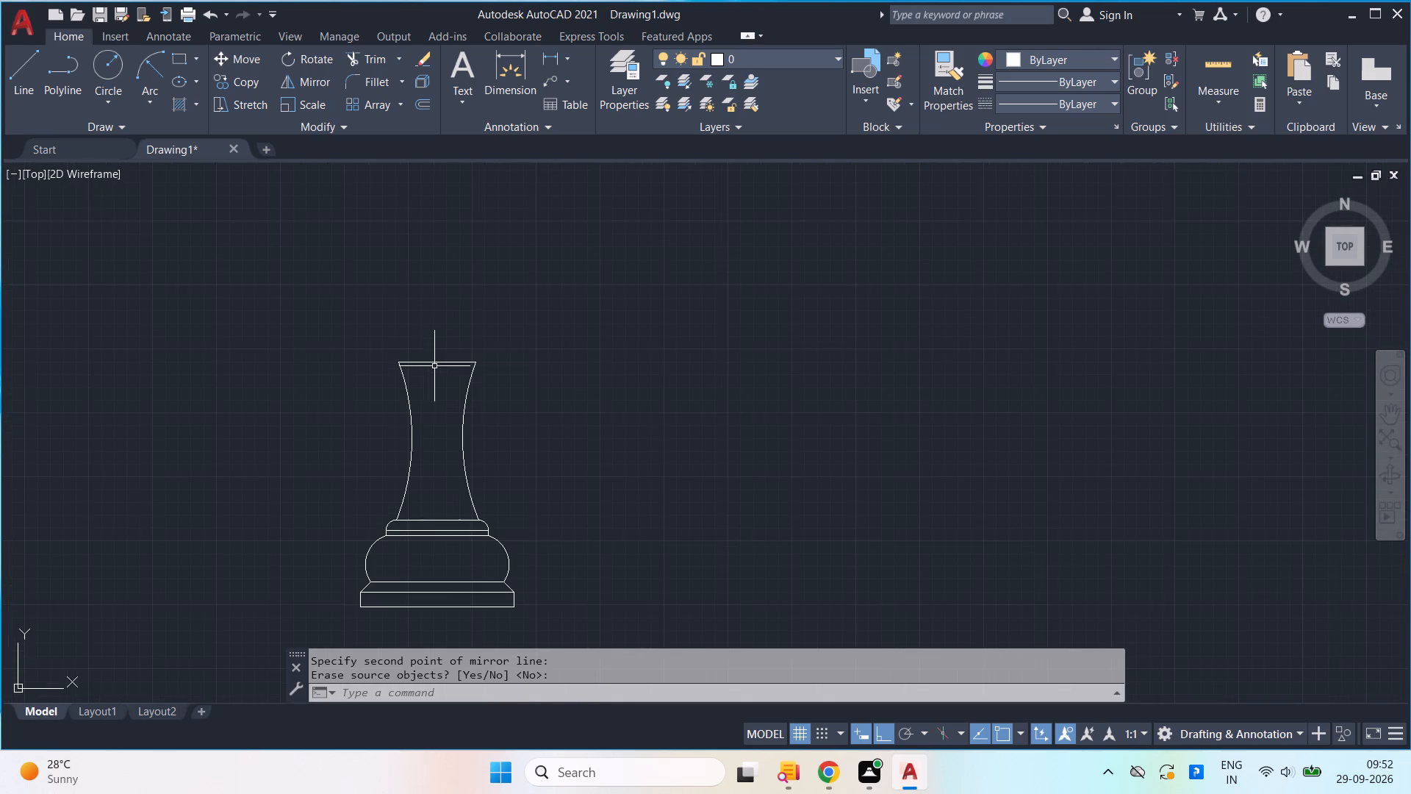
Copy the tall section's top line straight up by 3.94 from its midpoint.
scroll(434, 369, up, 2)
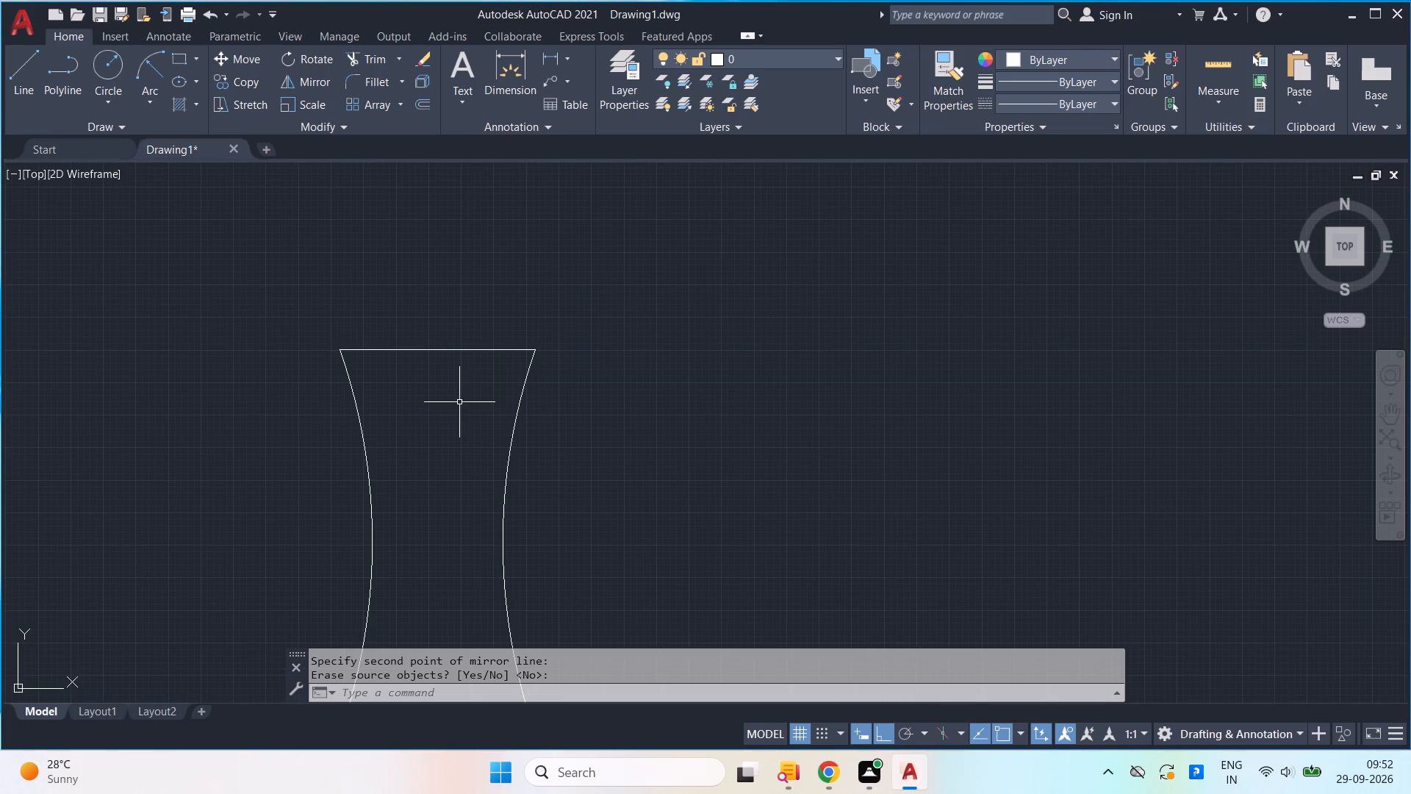
click(473, 395)
click(432, 321)
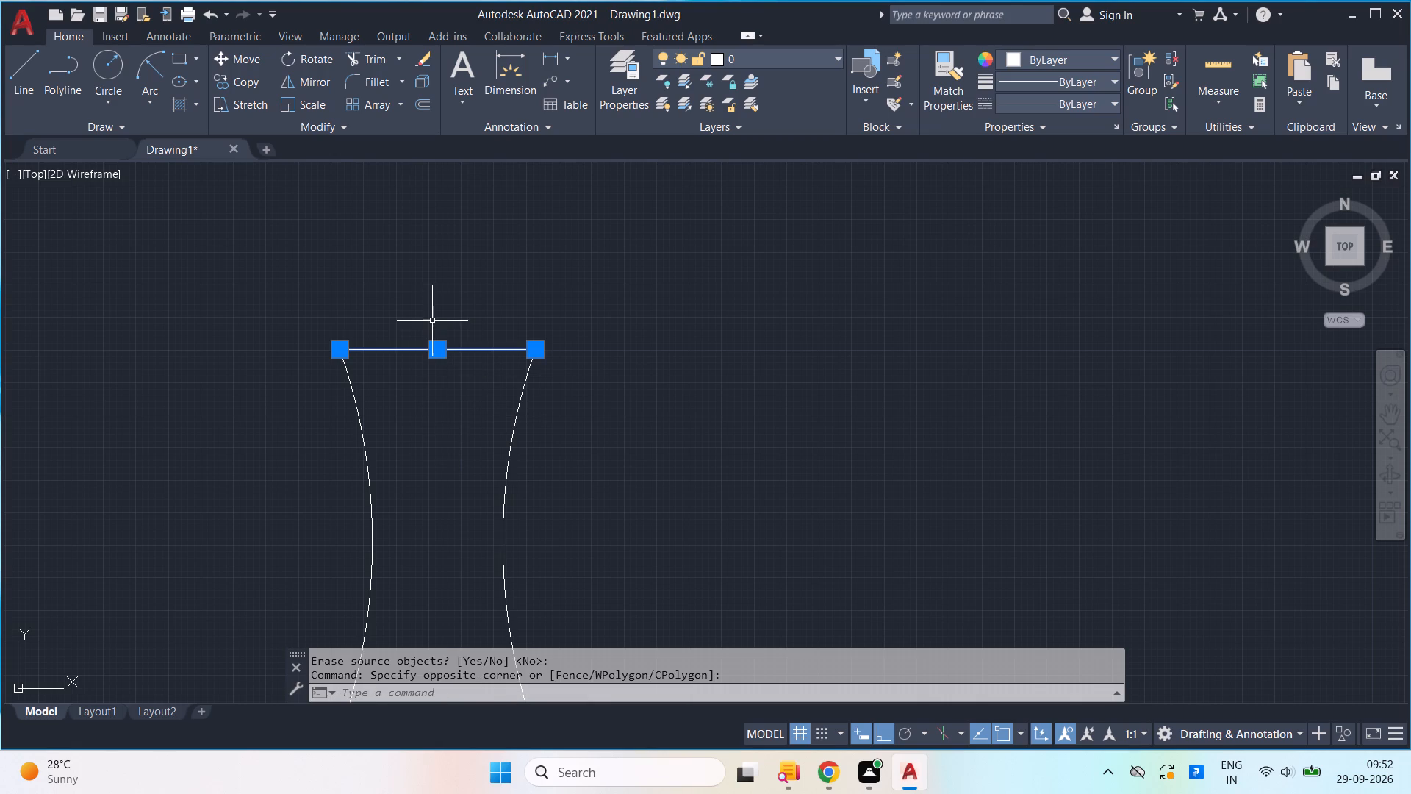
text(co)
key(Return)
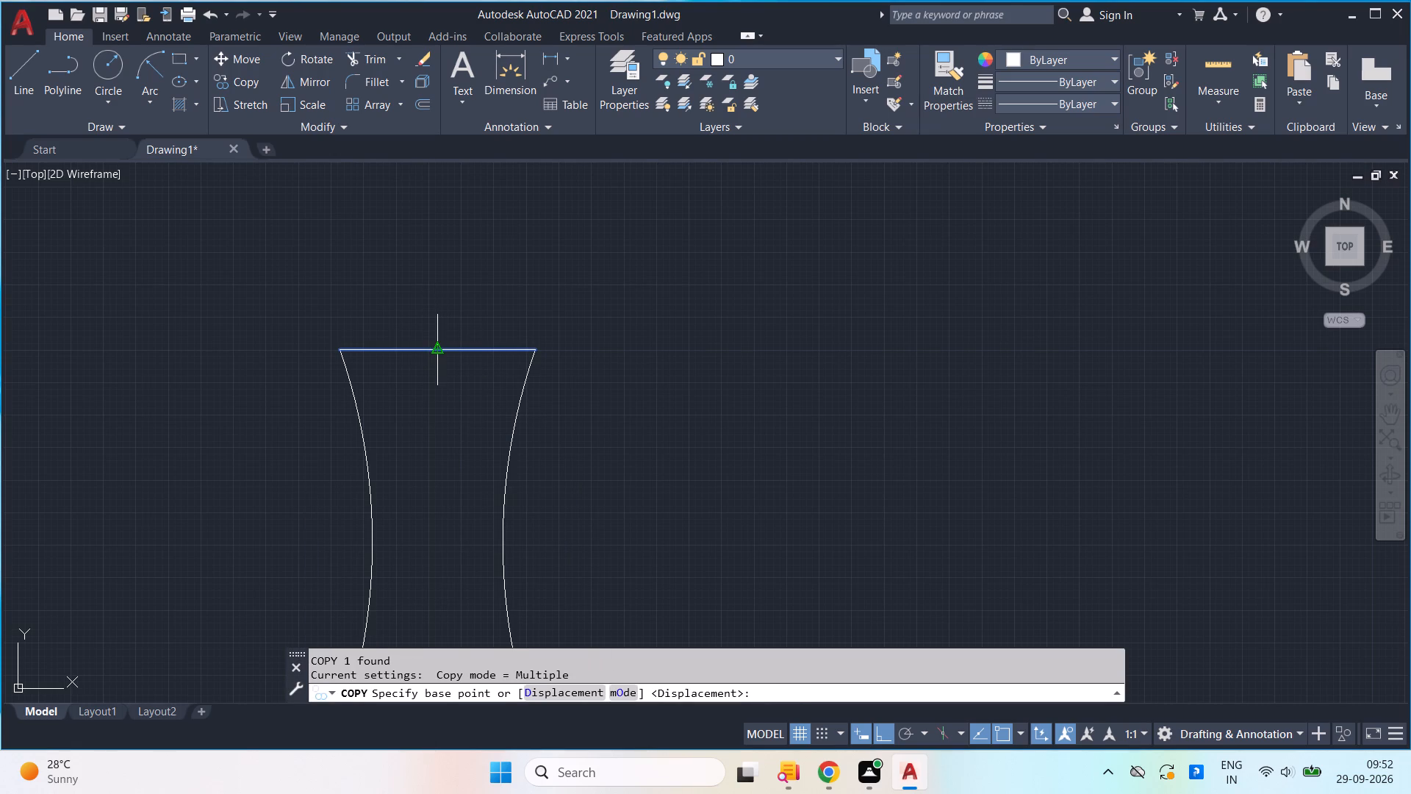
click(436, 351)
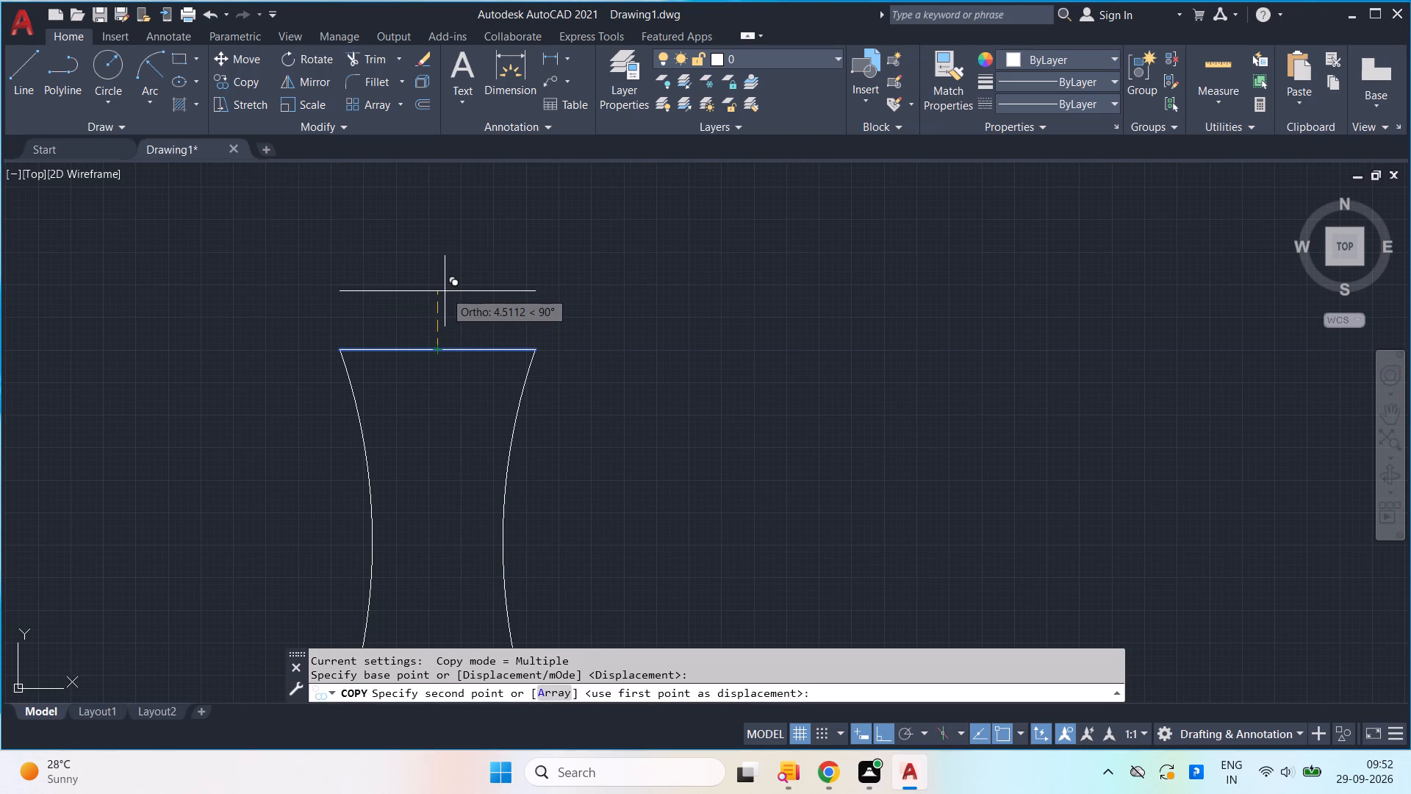
text(3.9)
key(4)
key(Return)
key(Return)
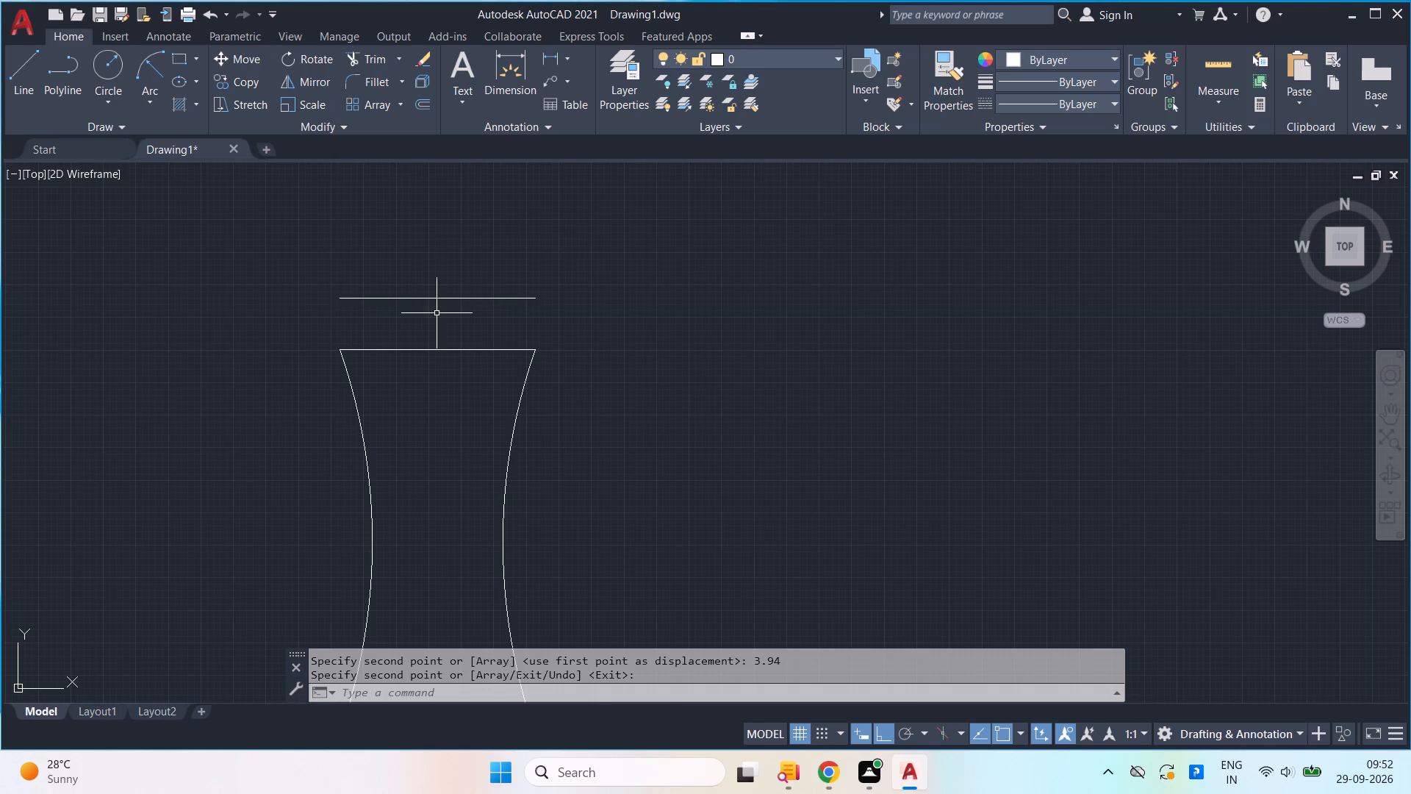
Draw horizontal lines 1 long outward from both the right and left ends of the newly copied top line.
key(l)
key(Return)
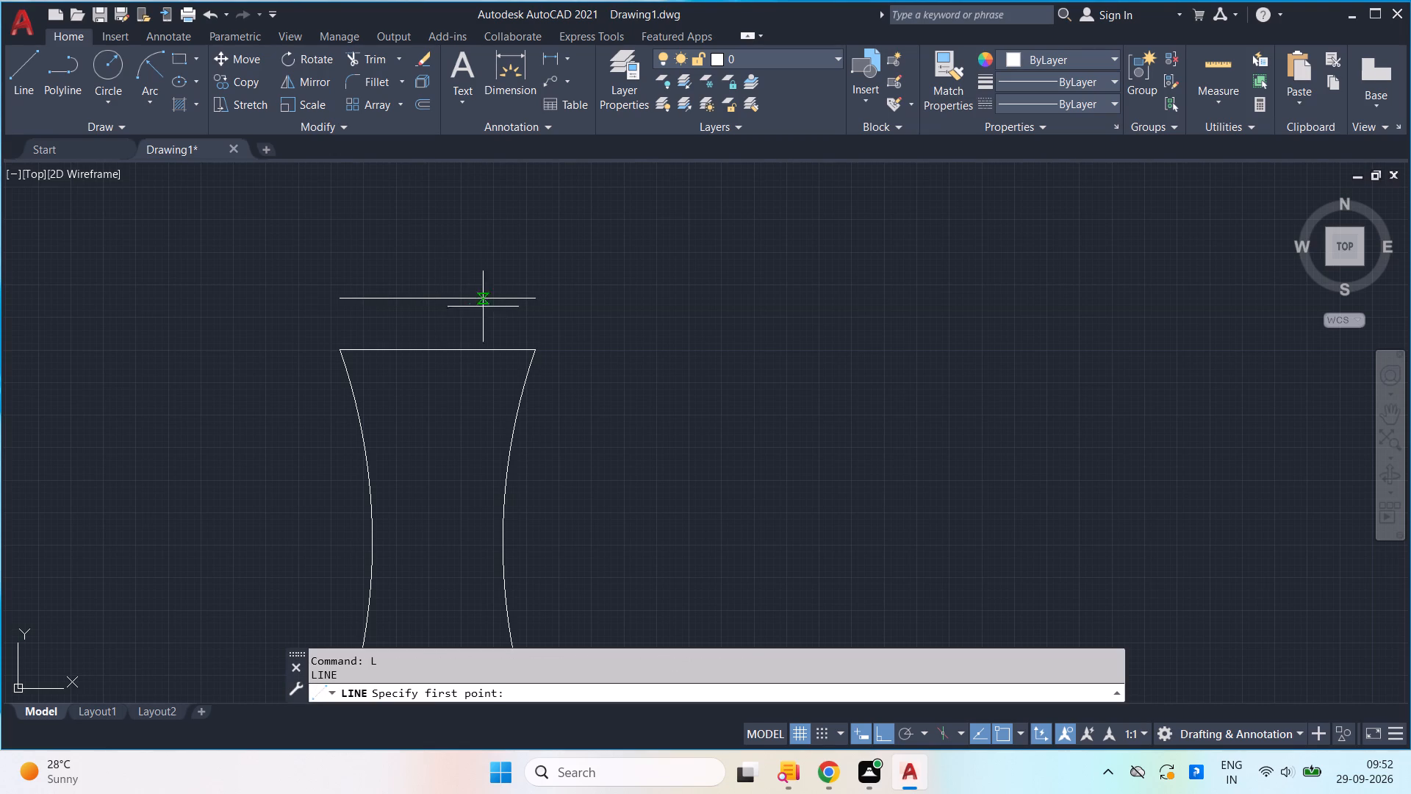
click(528, 300)
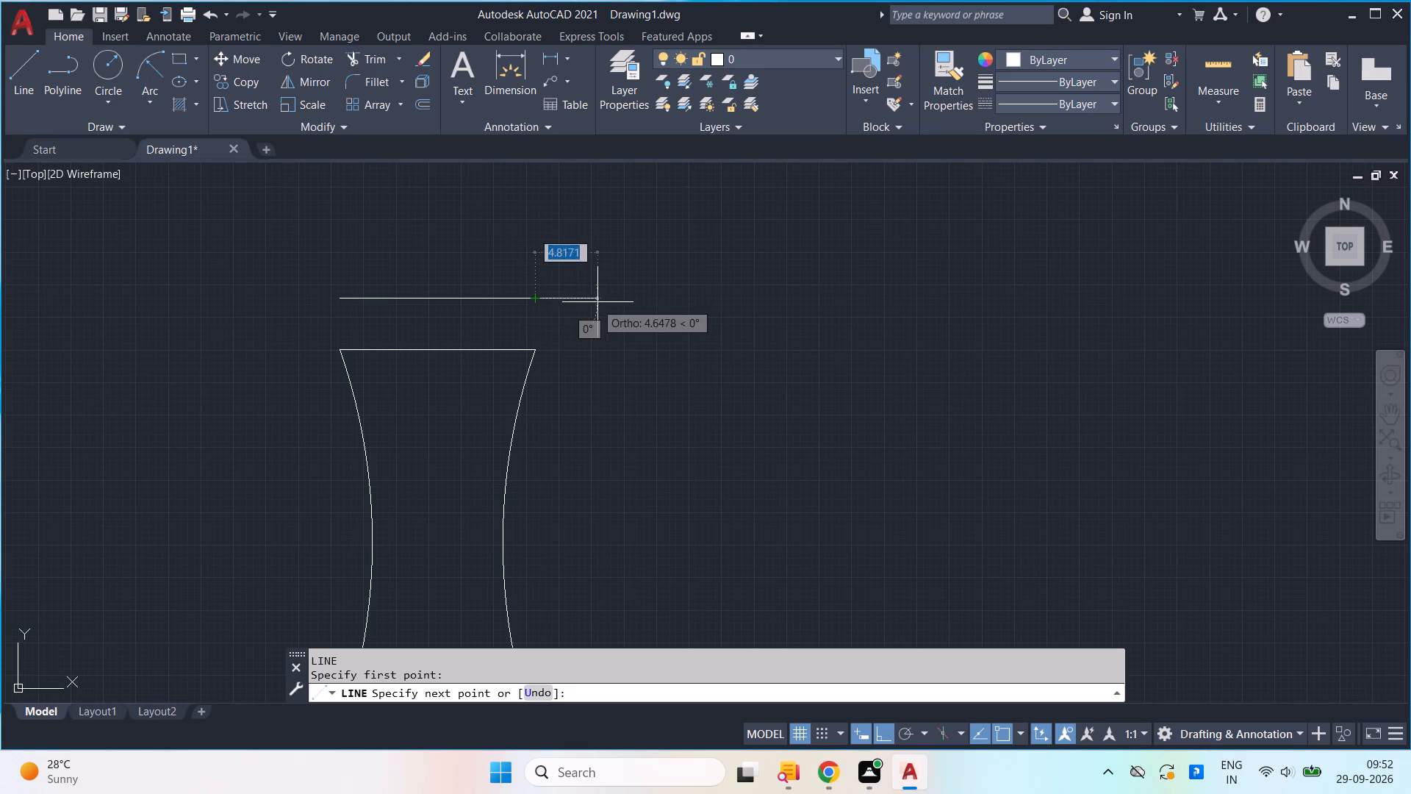
key(1)
key(Return)
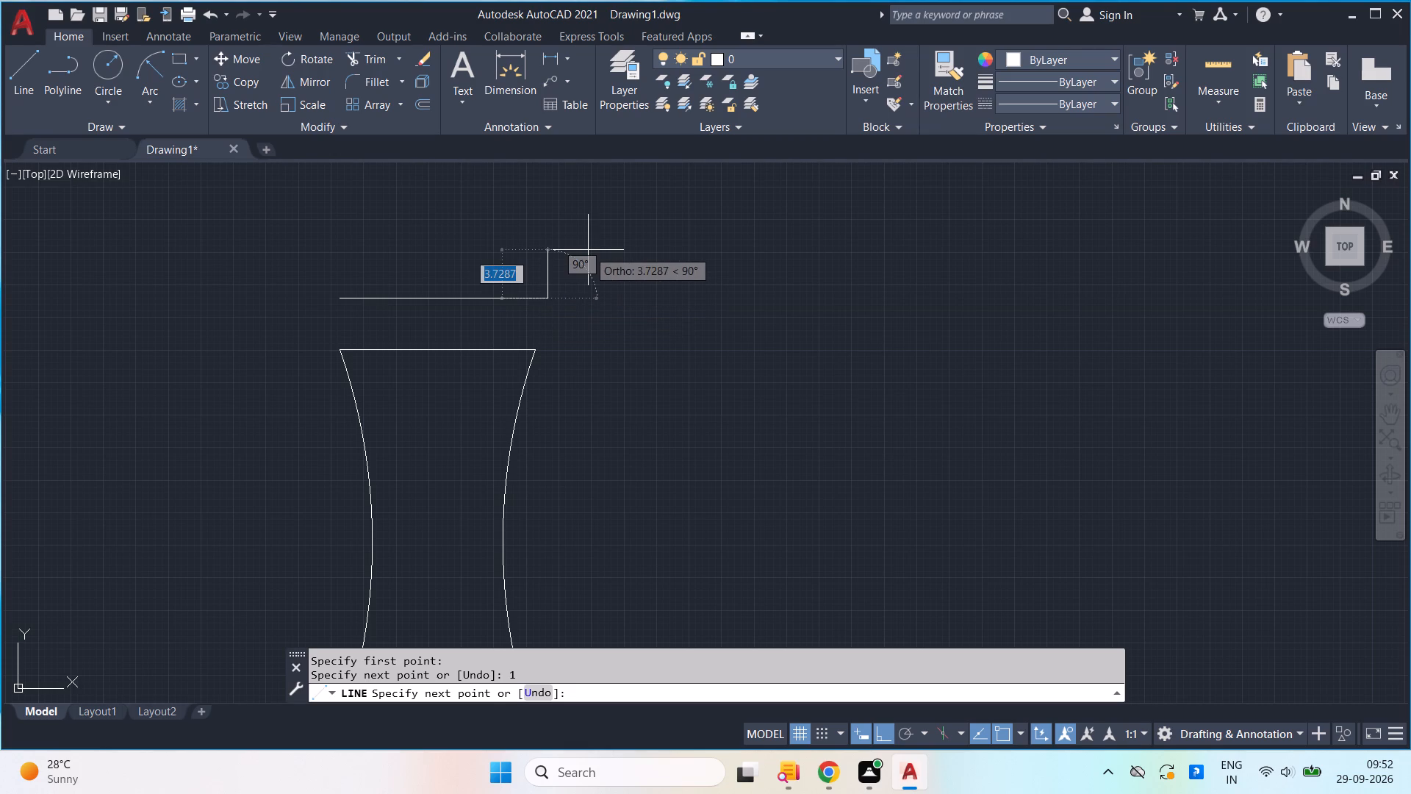
key(space)
text(l)
key(Return)
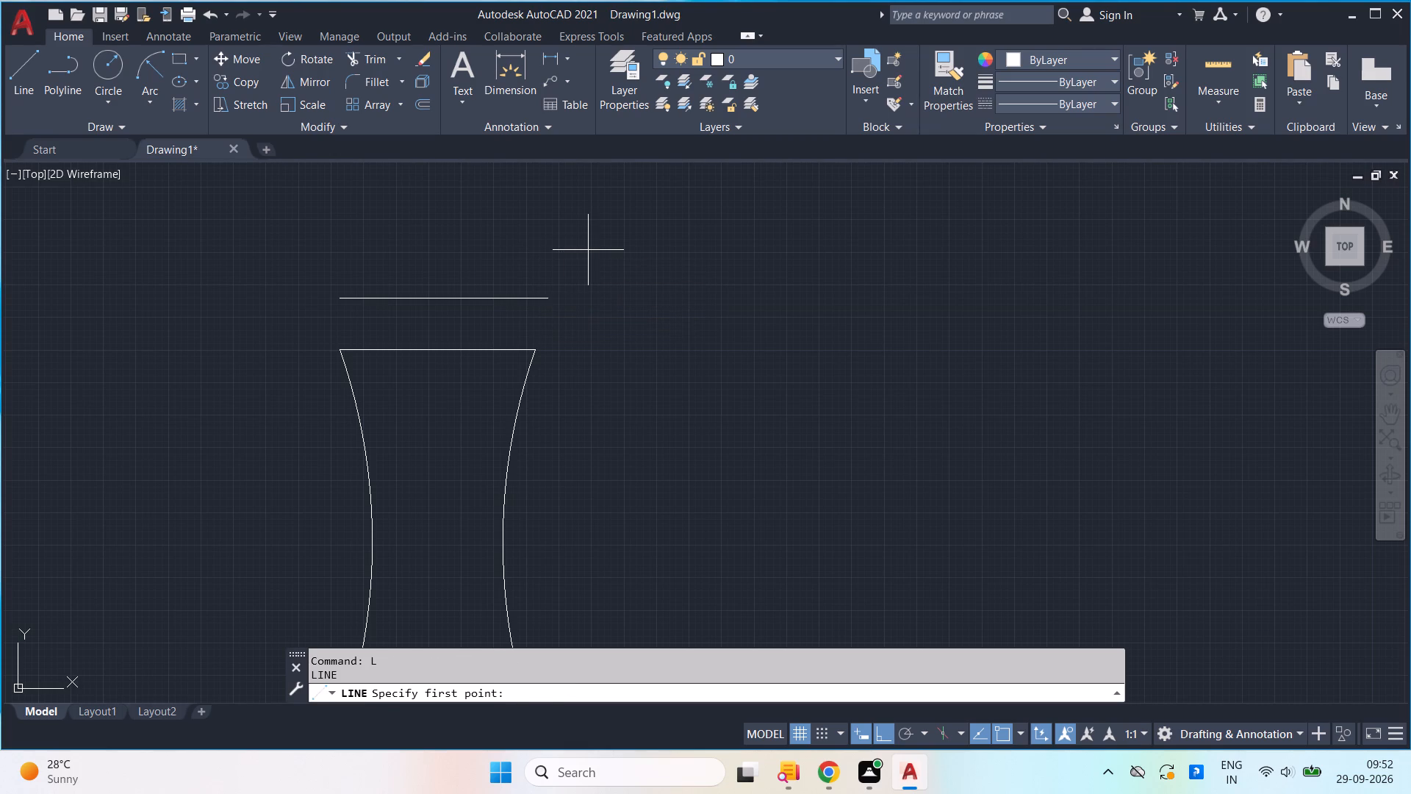
click(343, 300)
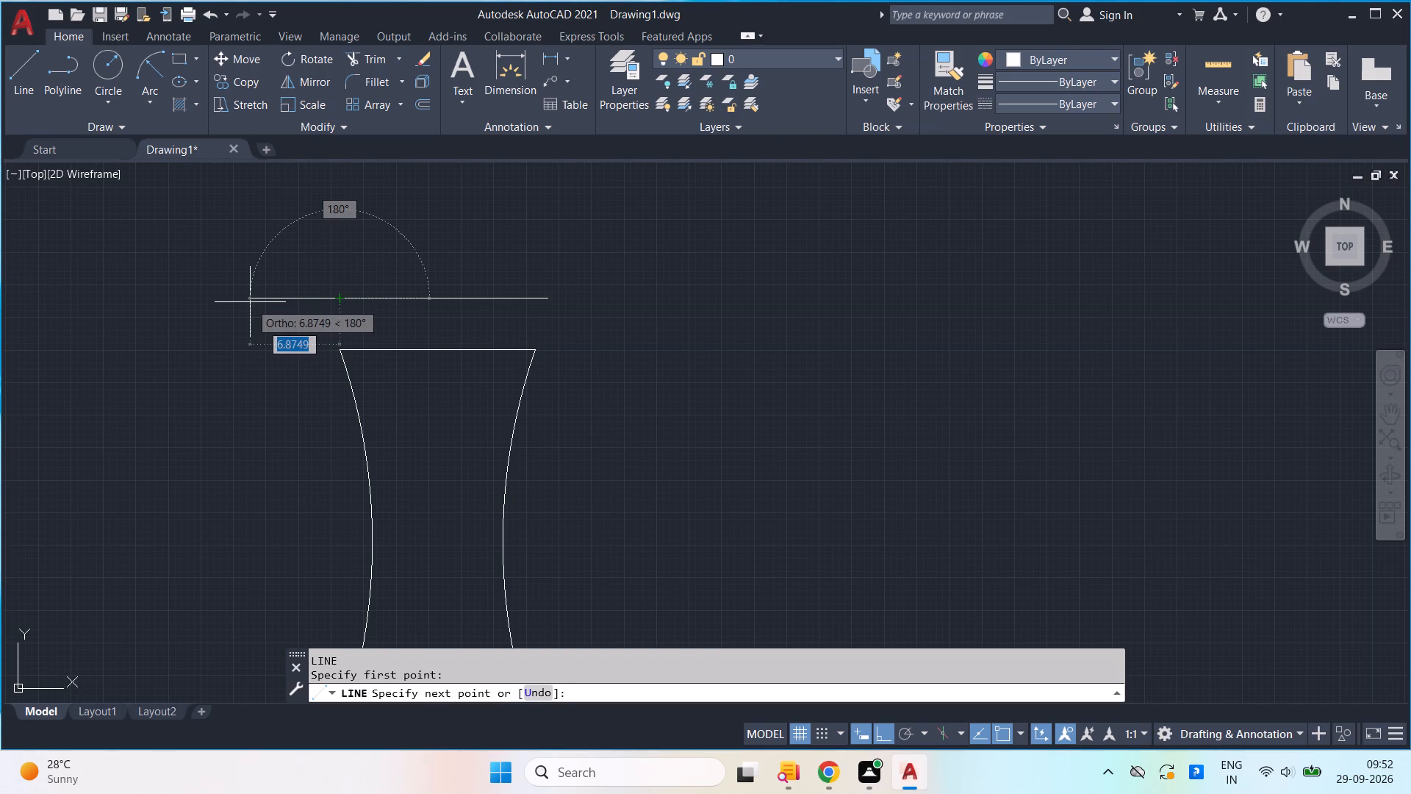
key(1)
key(Return)
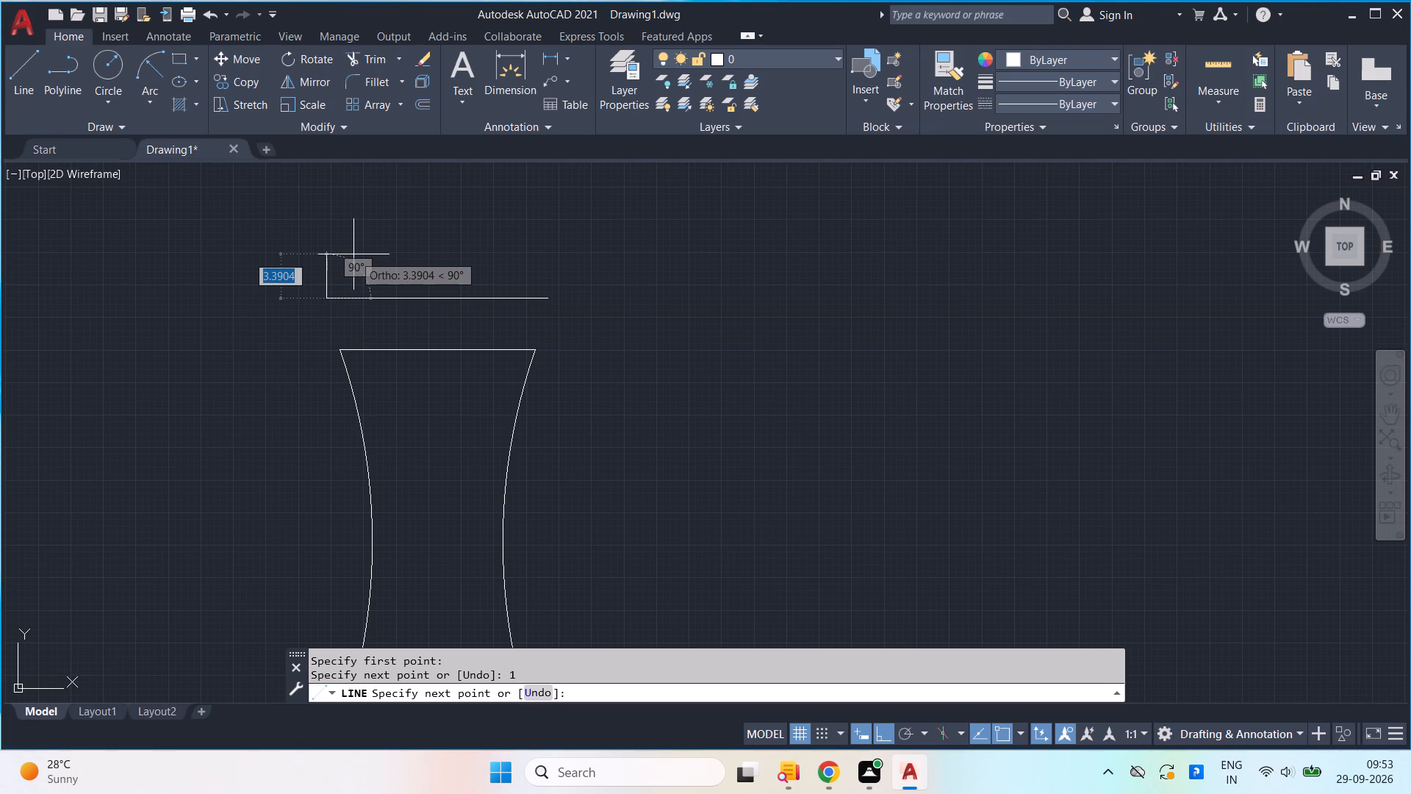
key(space)
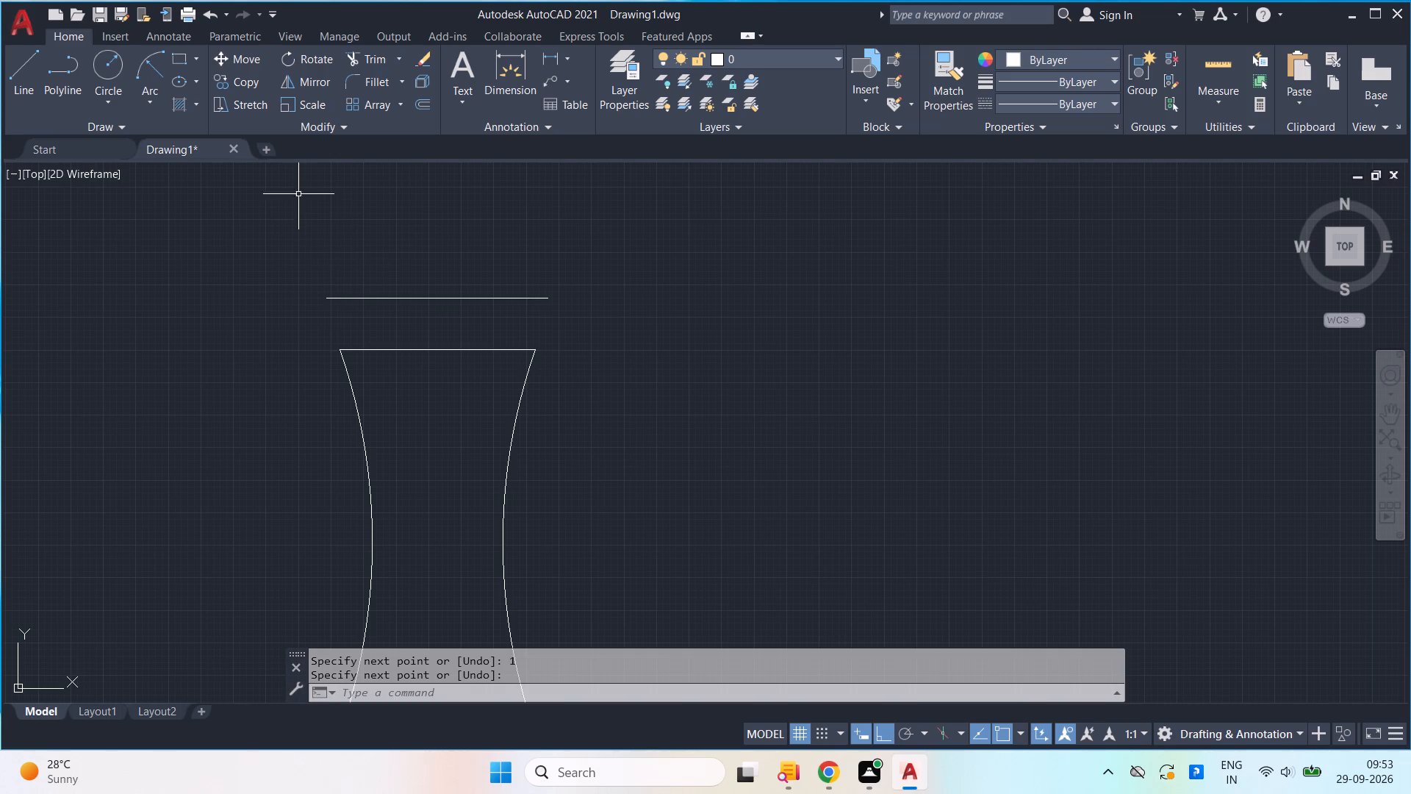
Draw a start-end-radius arc of radius 2 from the left end of the widened top line to the tall section's upper left corner.
click(140, 110)
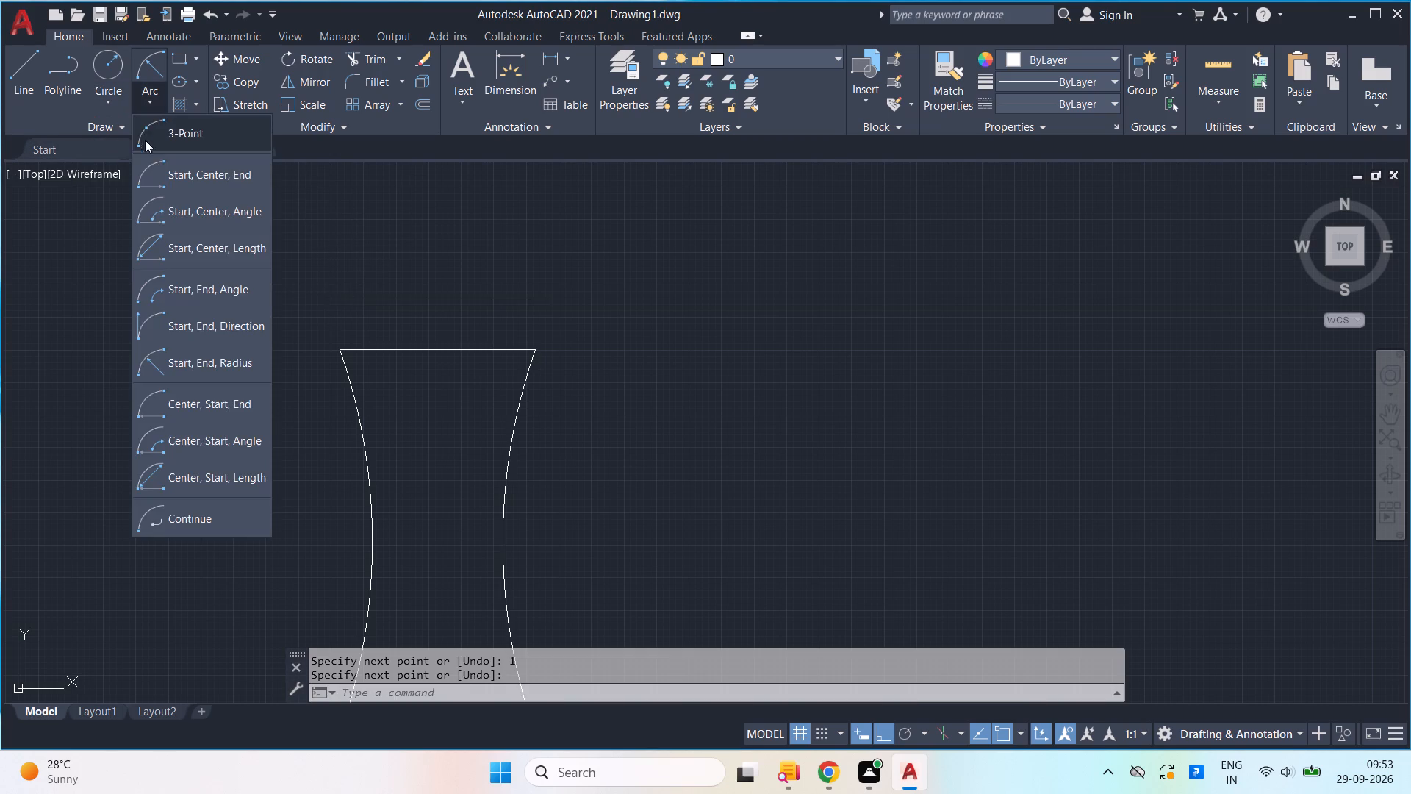
click(219, 371)
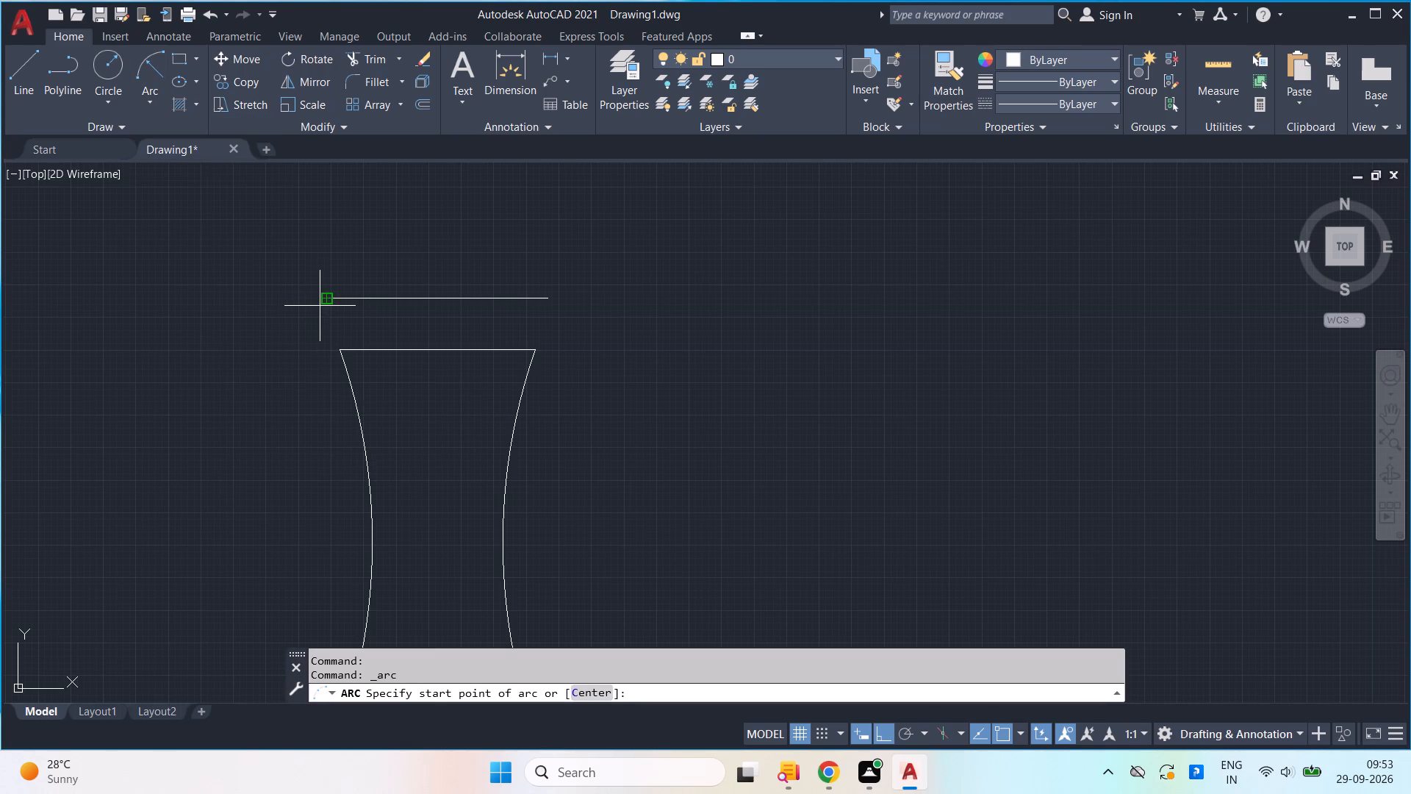
click(326, 300)
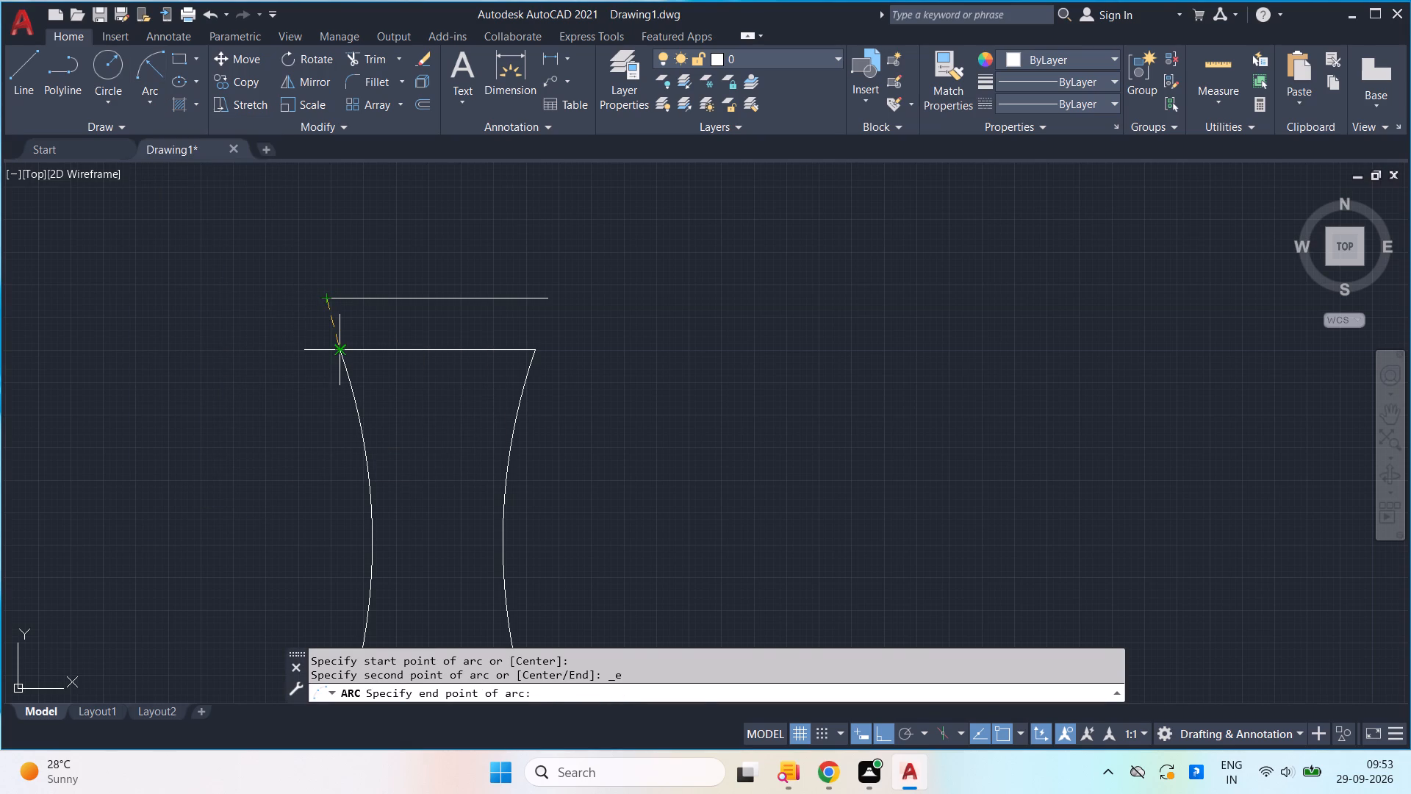
click(337, 350)
key(2)
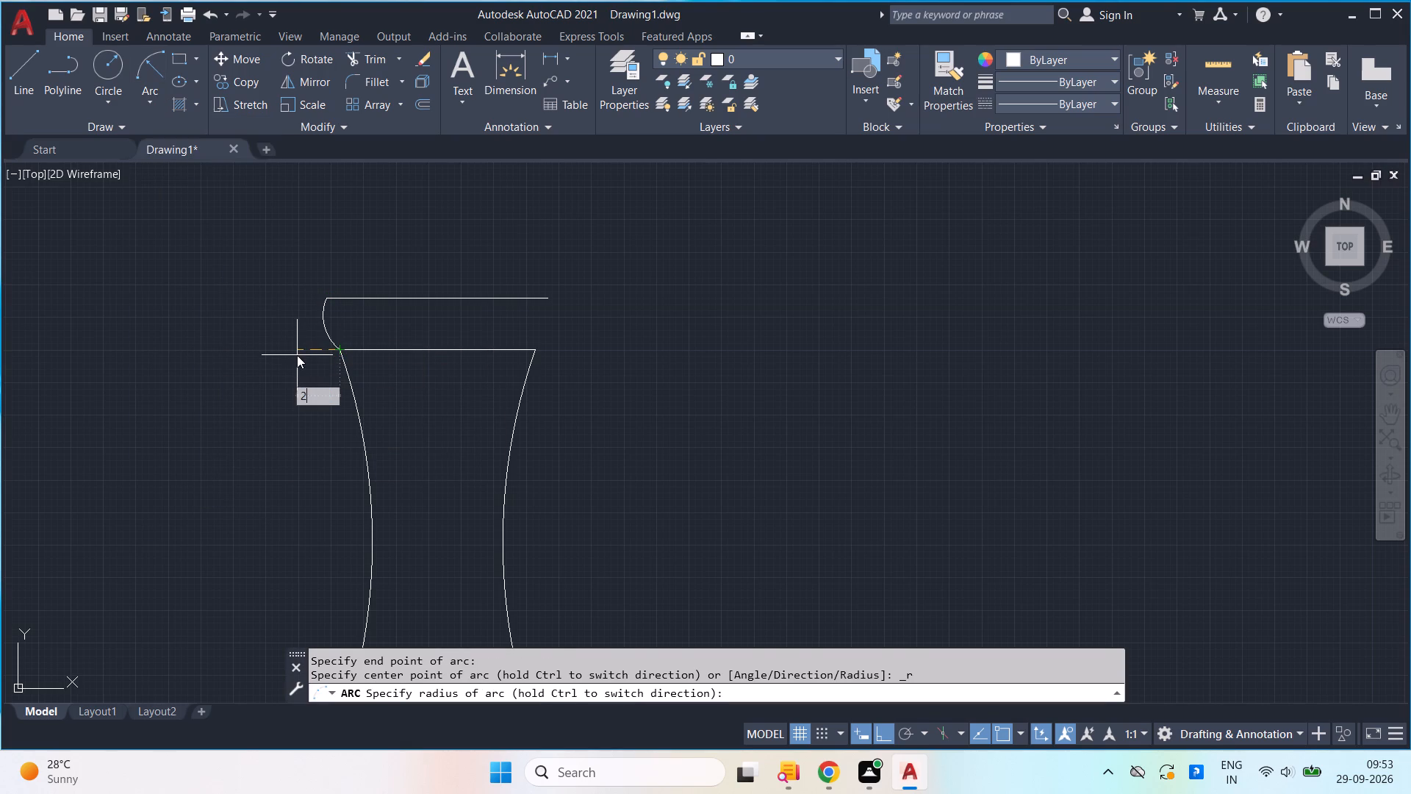
key(Return)
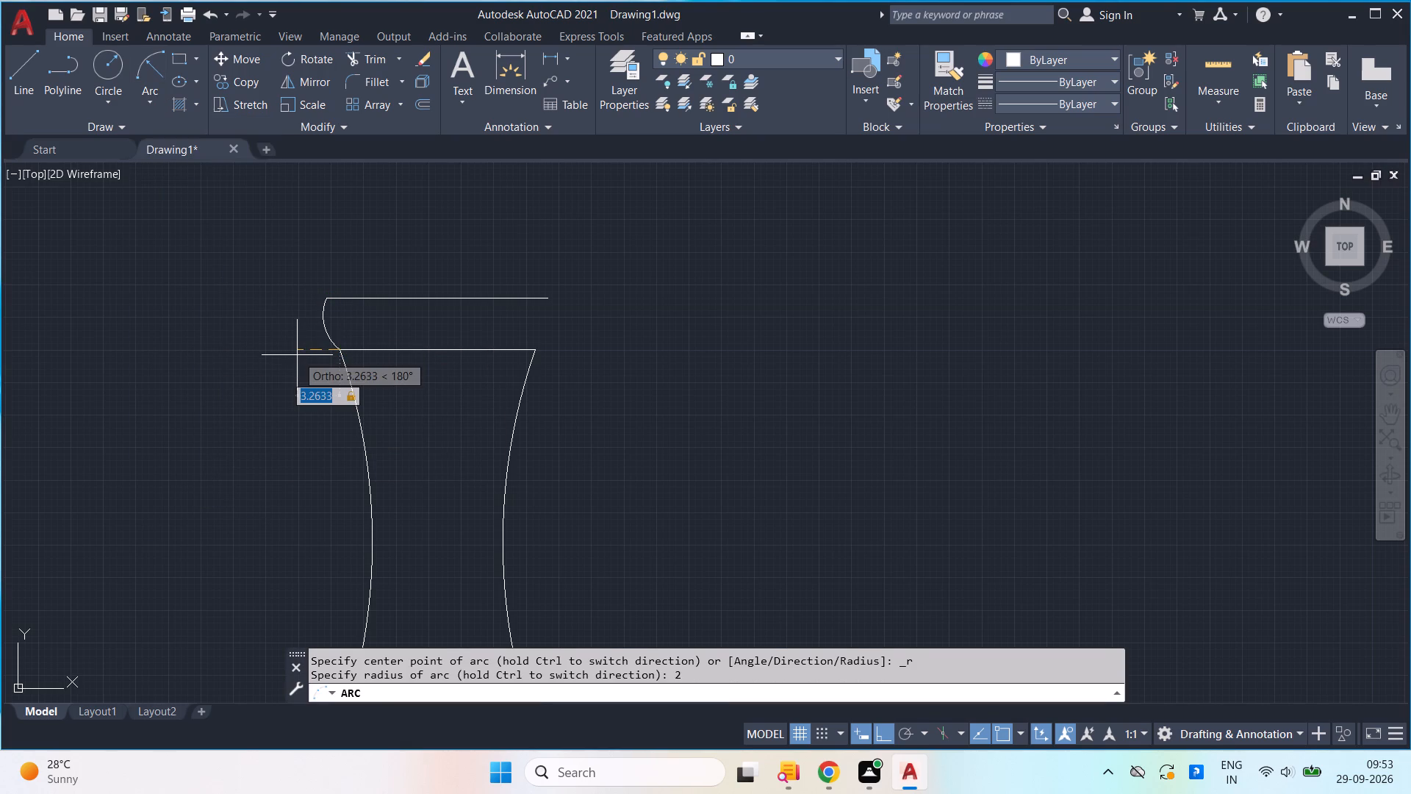
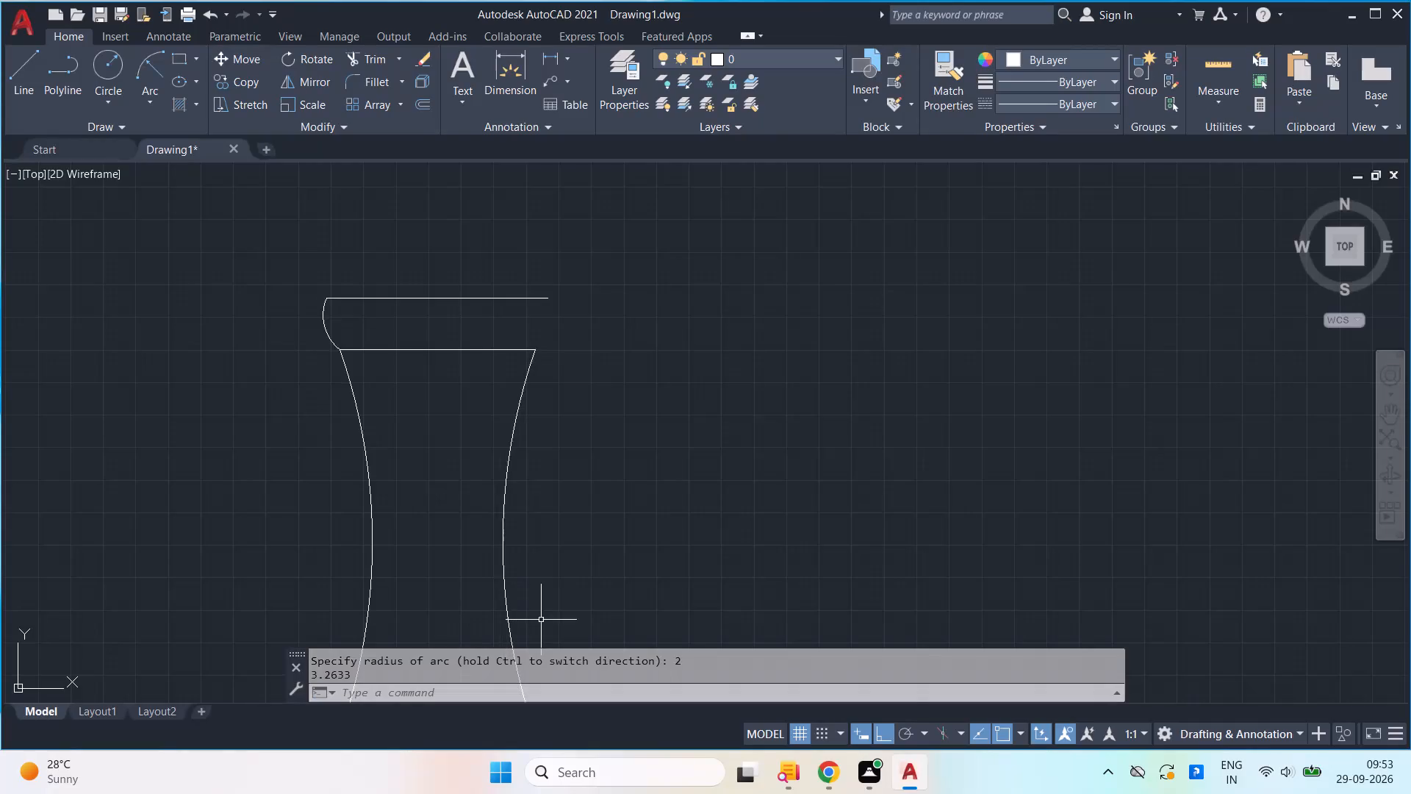
Delete the radius 2 arc joining the widened top line's left end to the tall section's upper left corner.
click(351, 343)
click(292, 329)
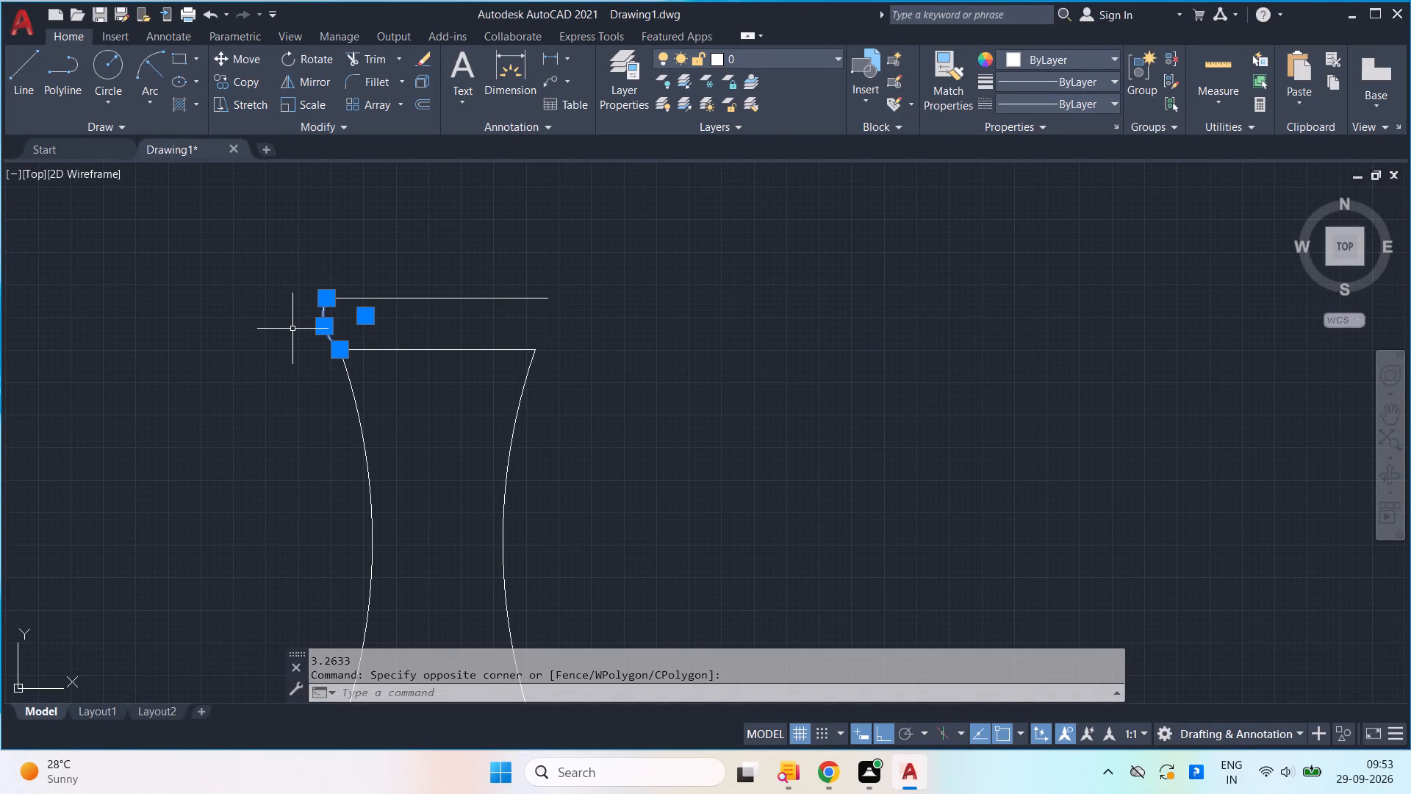
key(Delete)
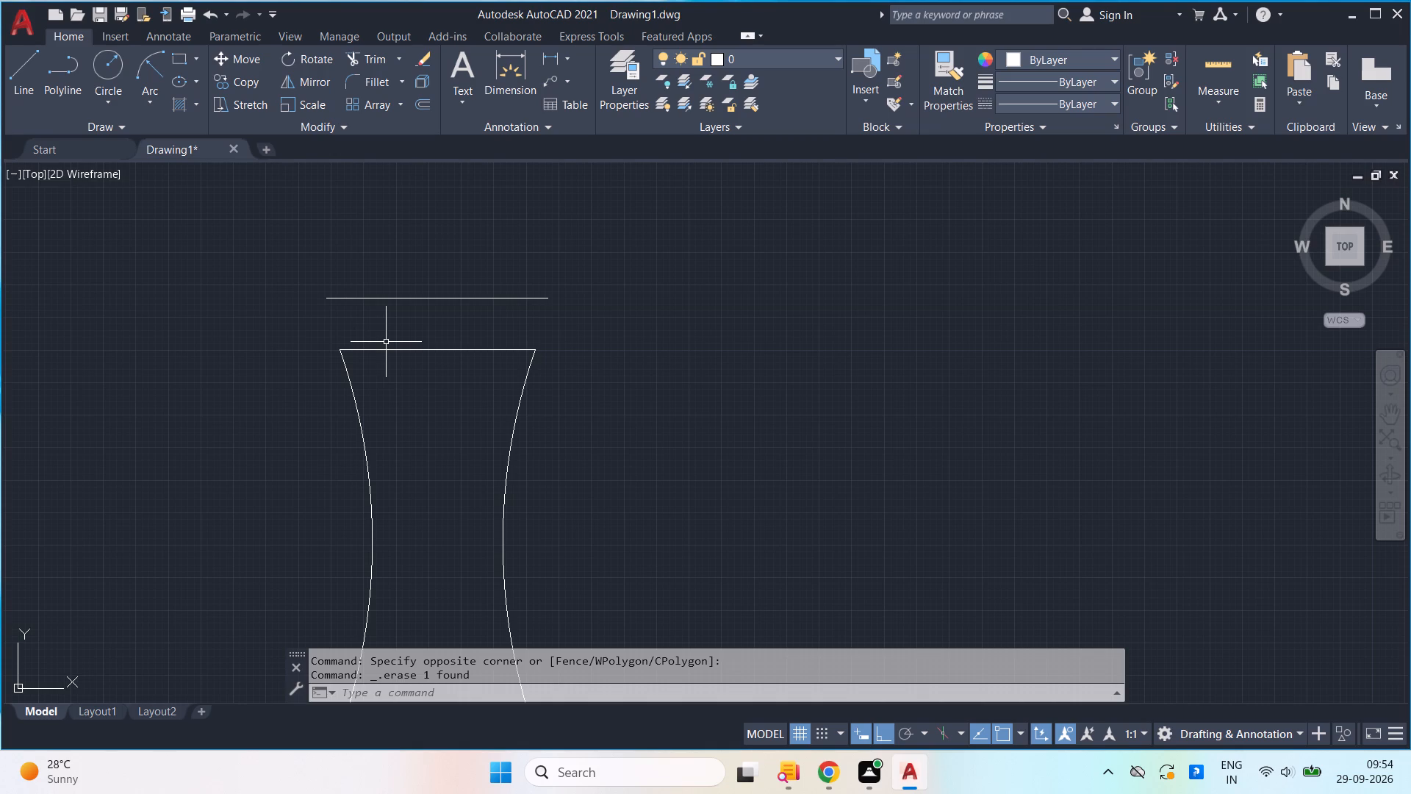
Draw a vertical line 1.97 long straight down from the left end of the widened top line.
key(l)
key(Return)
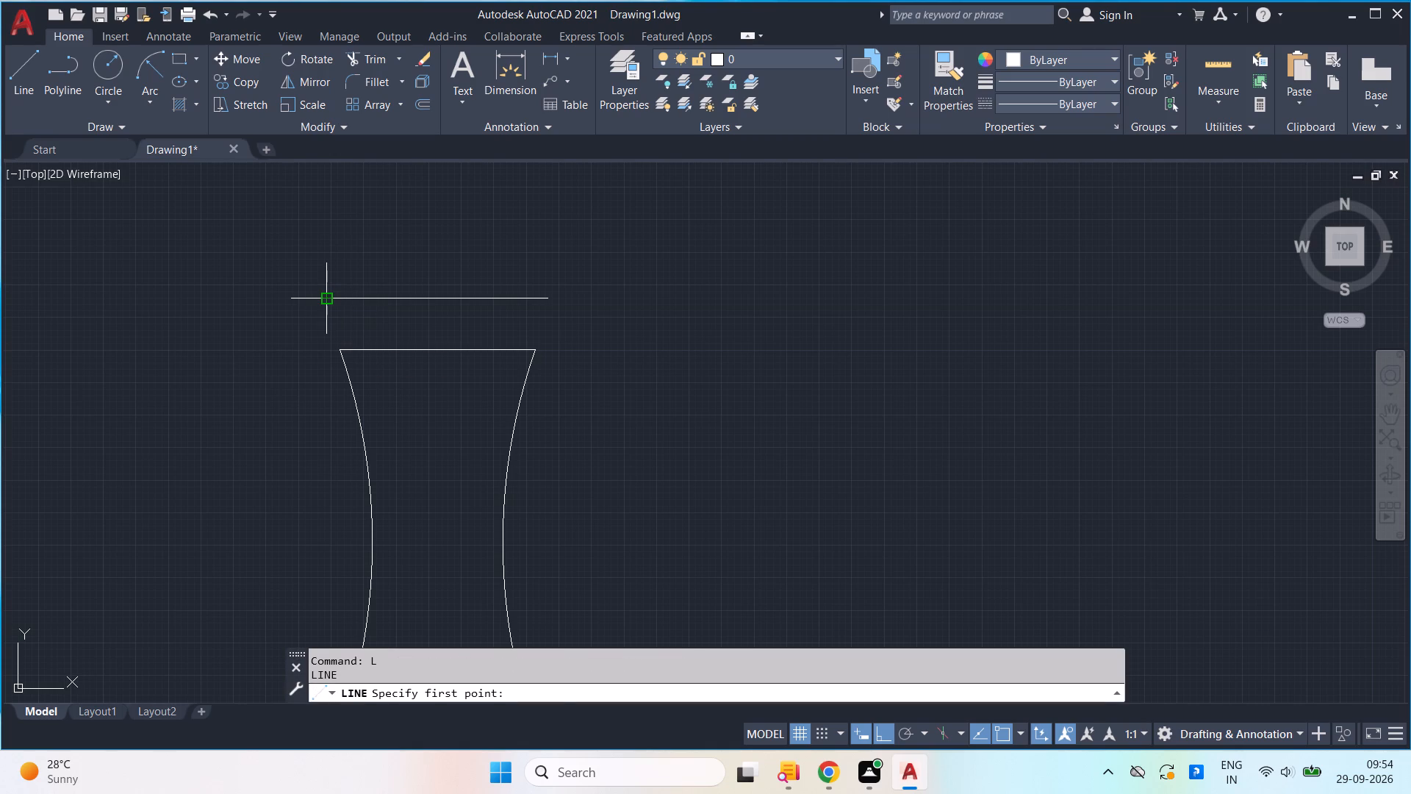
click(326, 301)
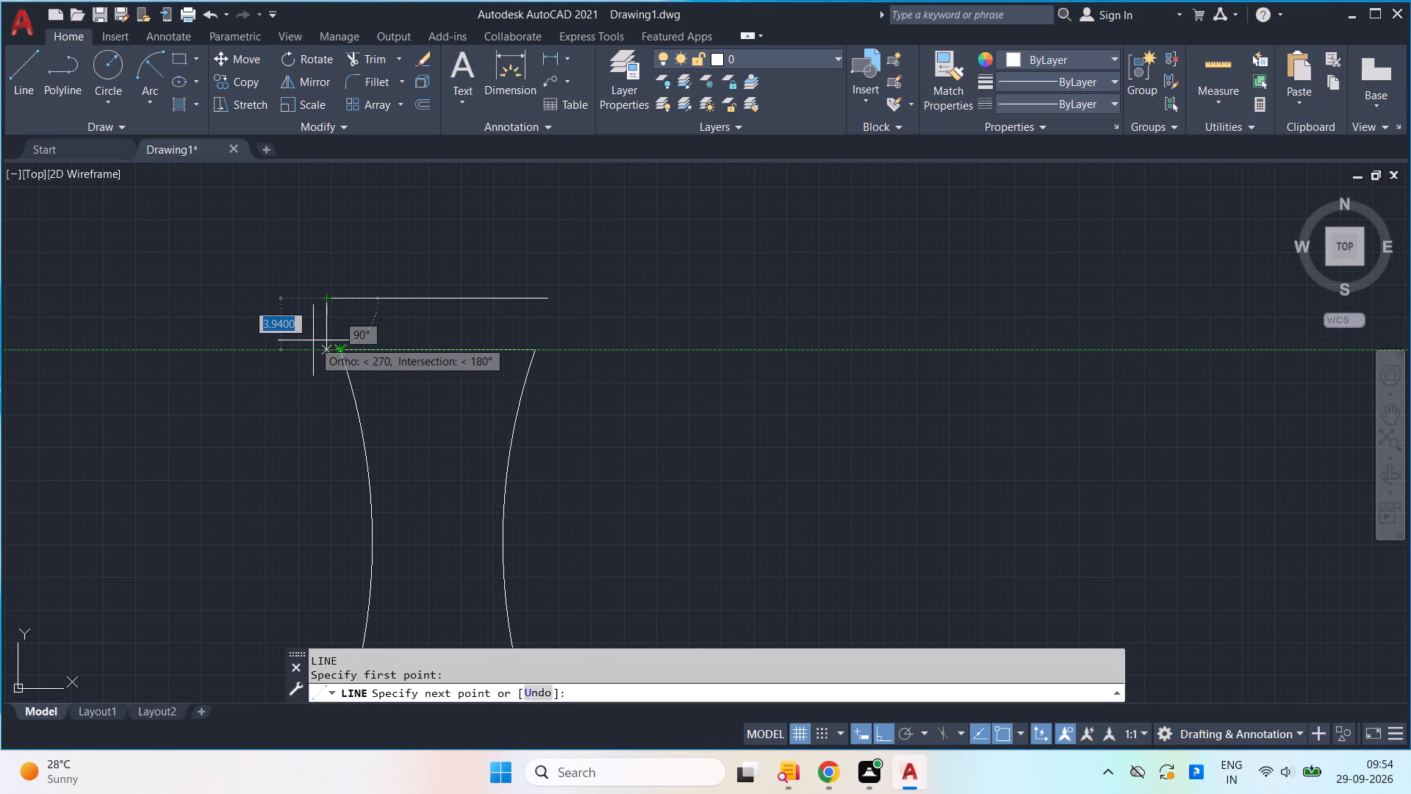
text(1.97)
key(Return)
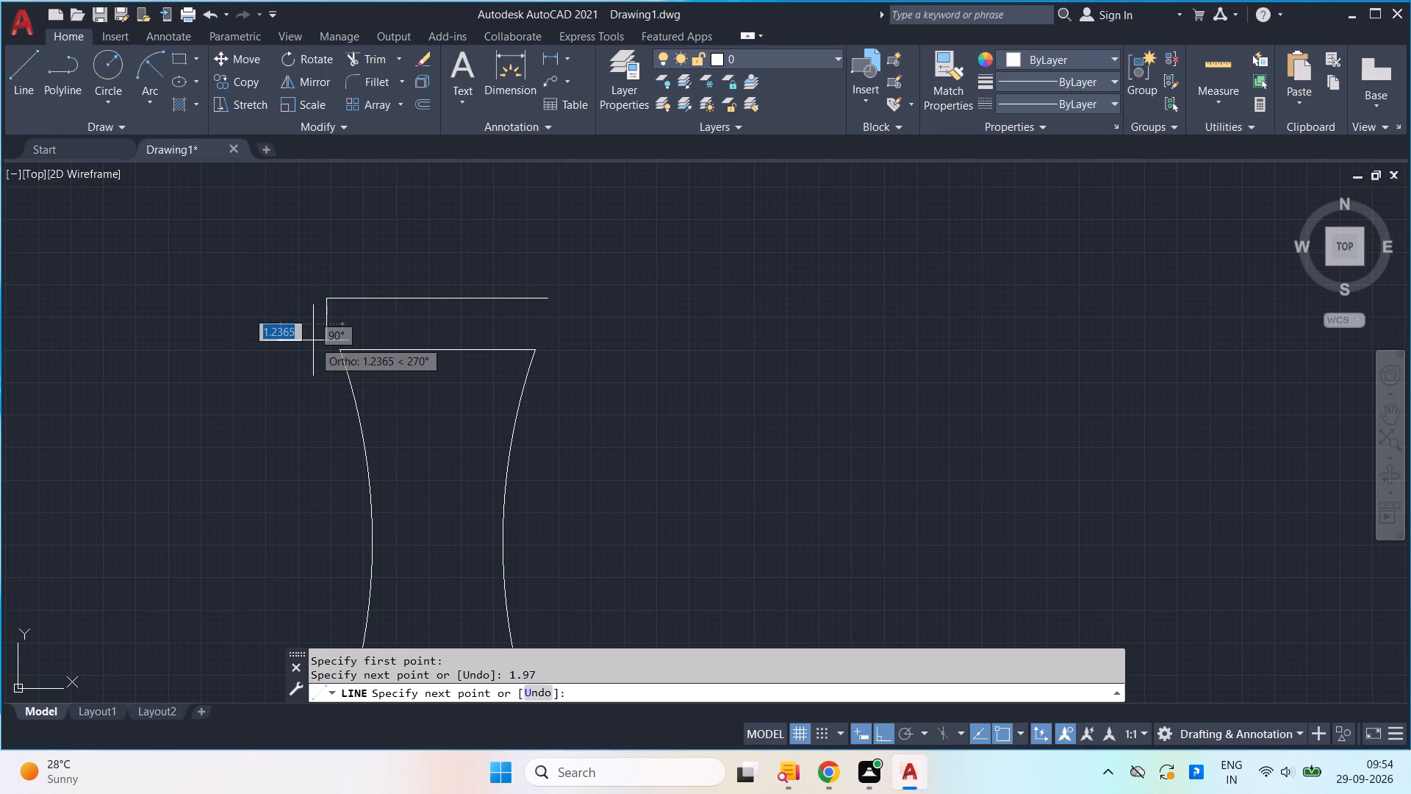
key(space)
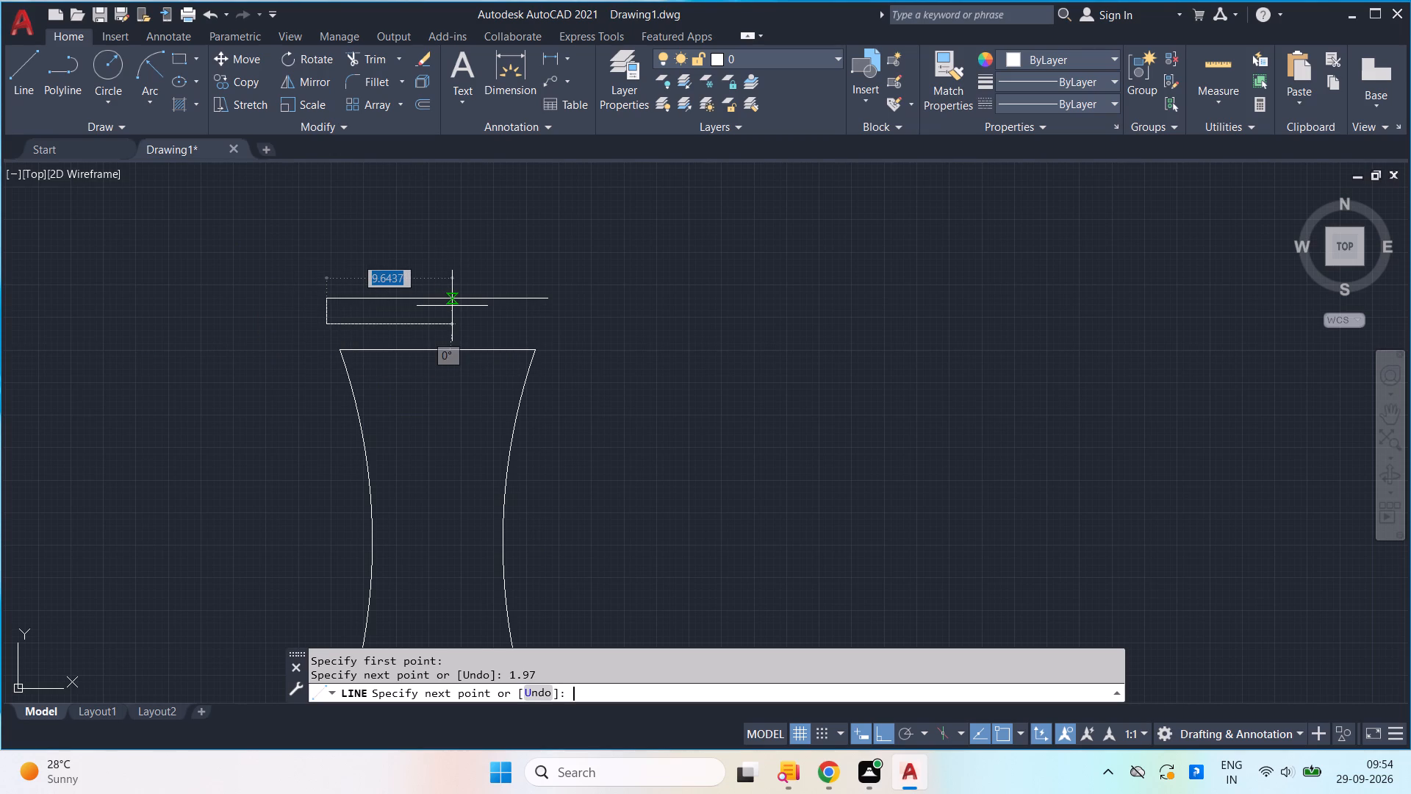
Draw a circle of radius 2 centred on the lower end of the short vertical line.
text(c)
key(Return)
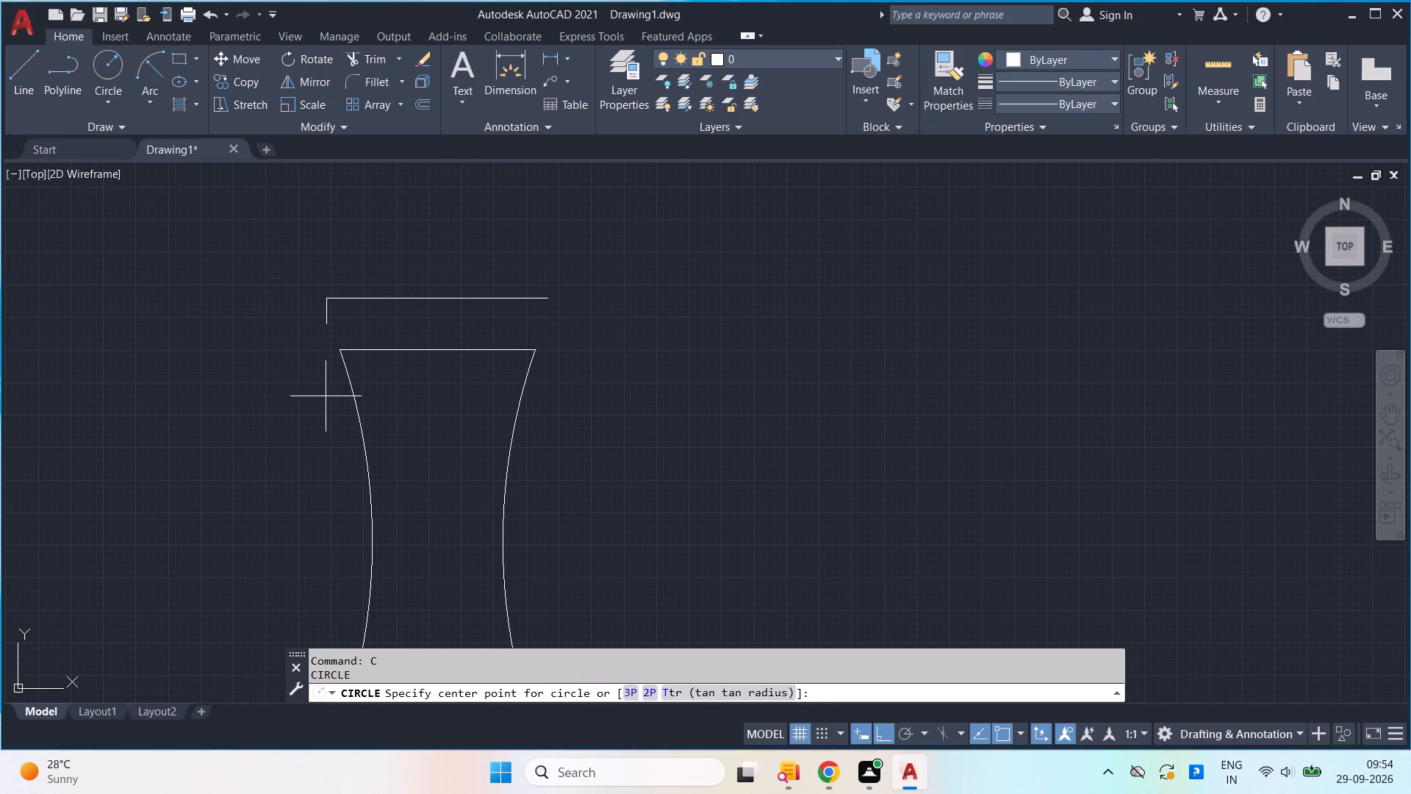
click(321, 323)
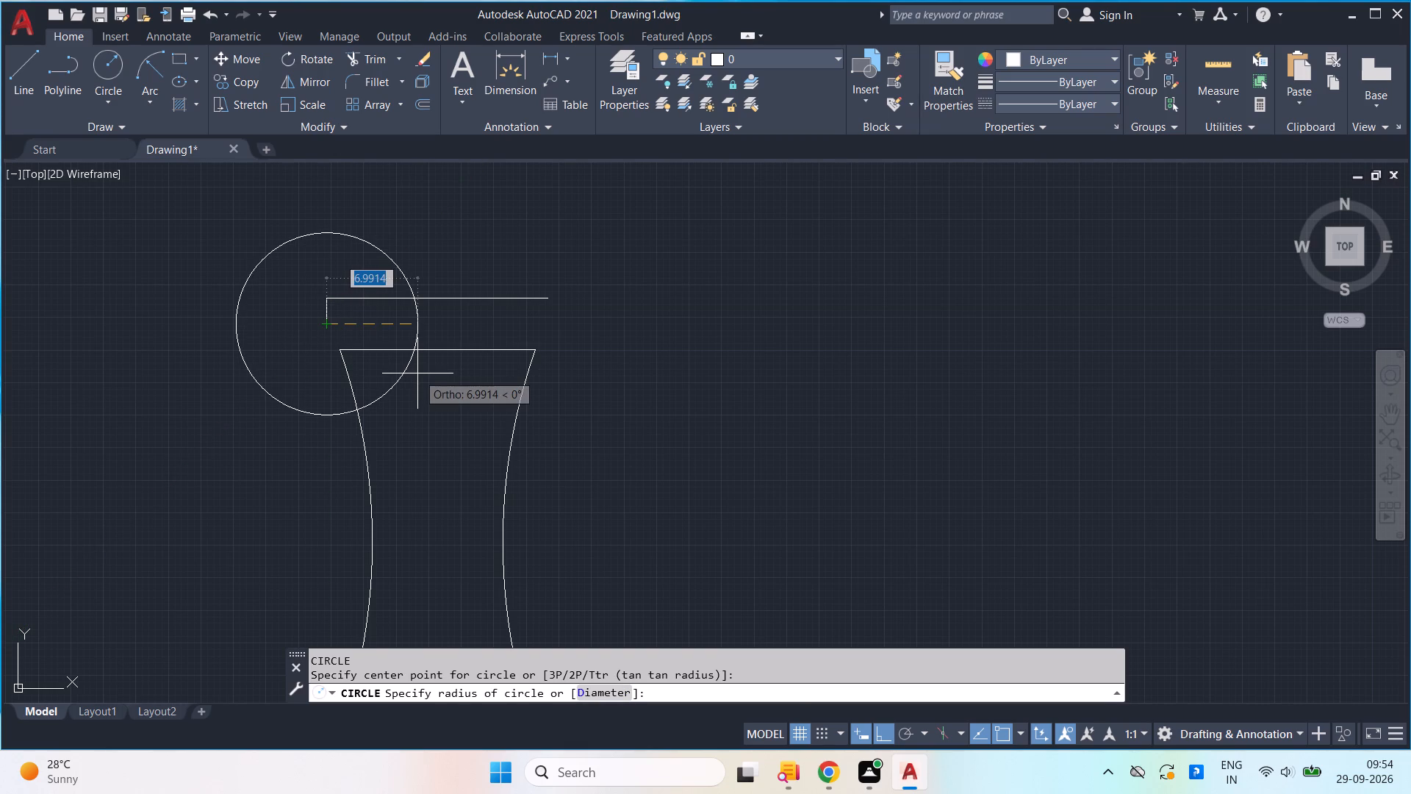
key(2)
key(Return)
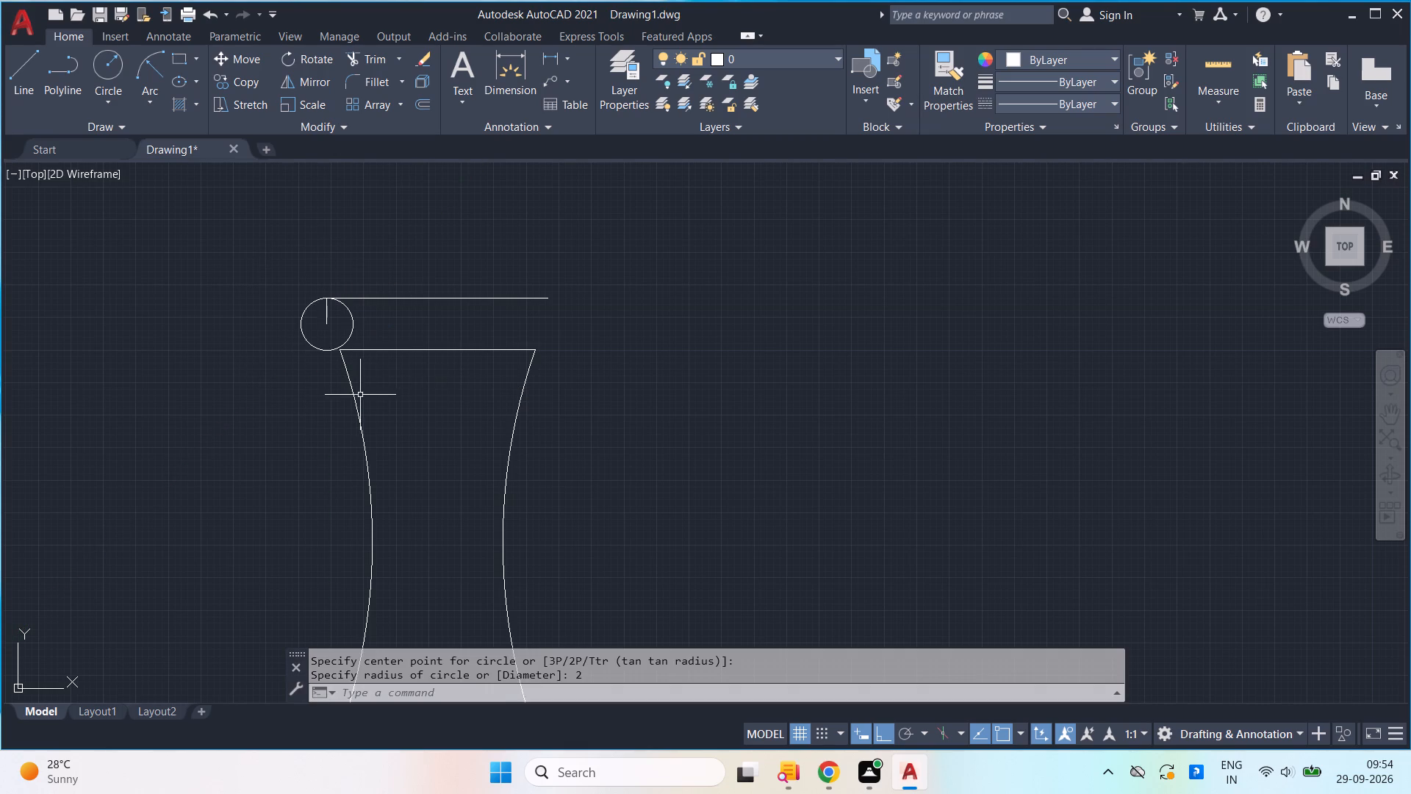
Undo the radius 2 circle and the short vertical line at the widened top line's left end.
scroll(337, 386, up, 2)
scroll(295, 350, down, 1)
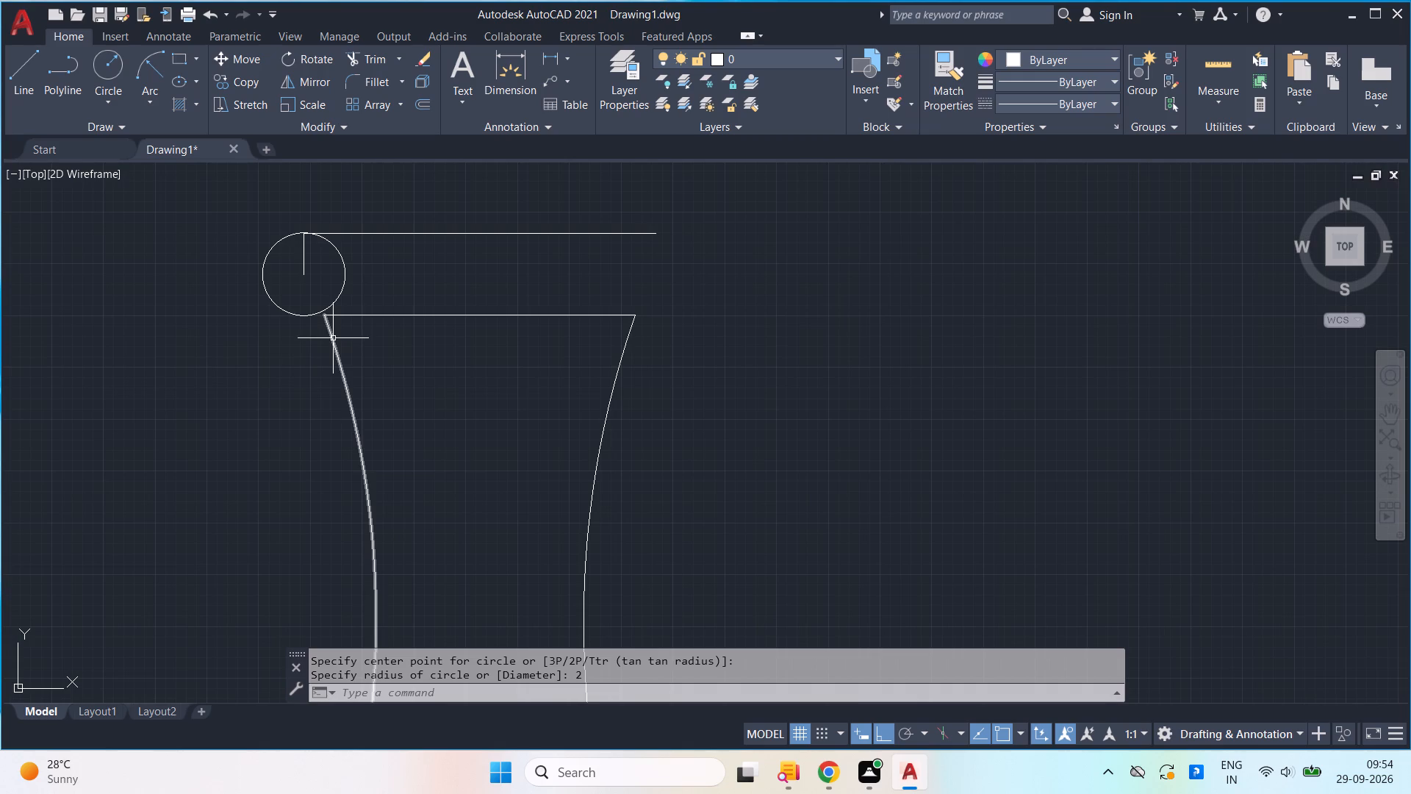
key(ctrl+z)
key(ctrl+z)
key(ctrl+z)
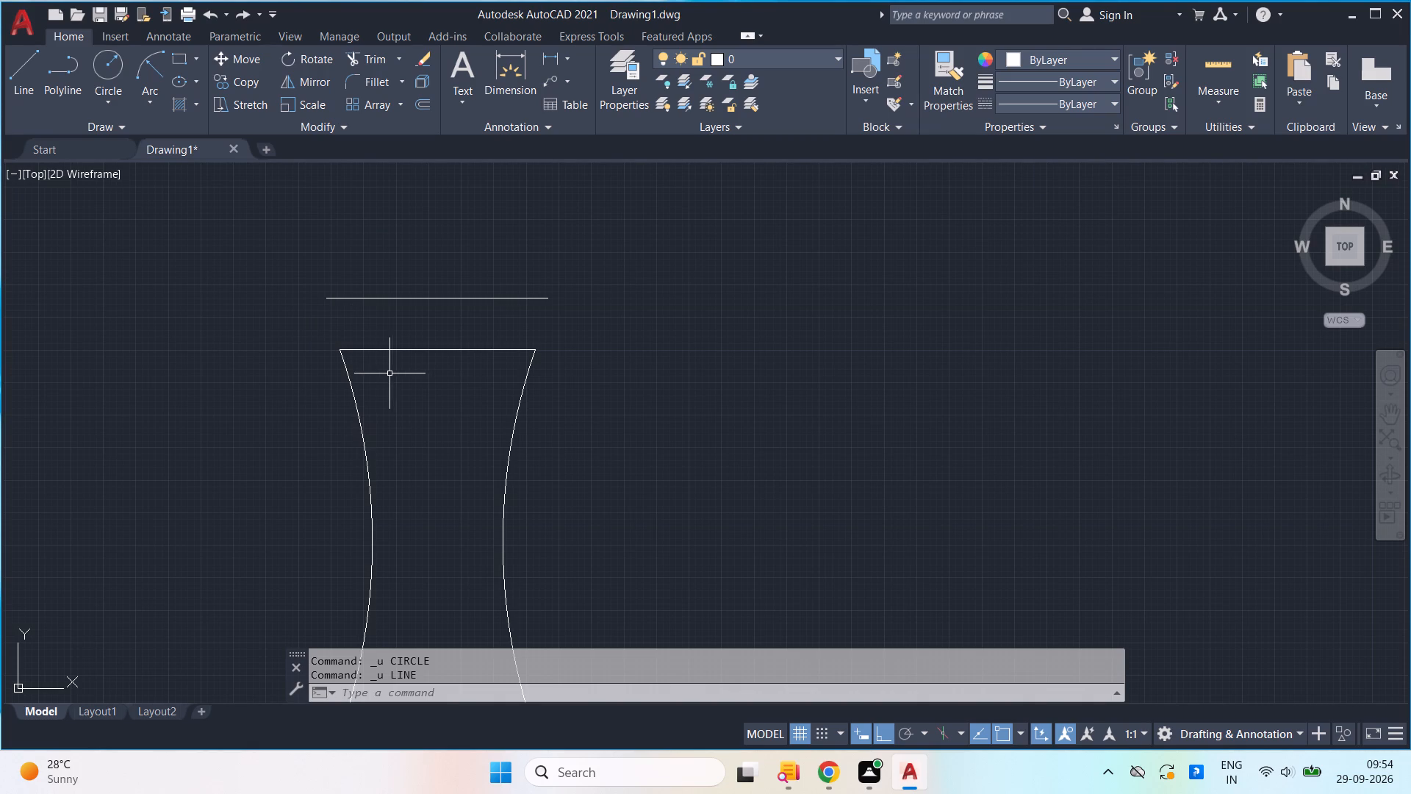
Copy the tall section's top line straight up by 1.97 from its midpoint.
click(467, 383)
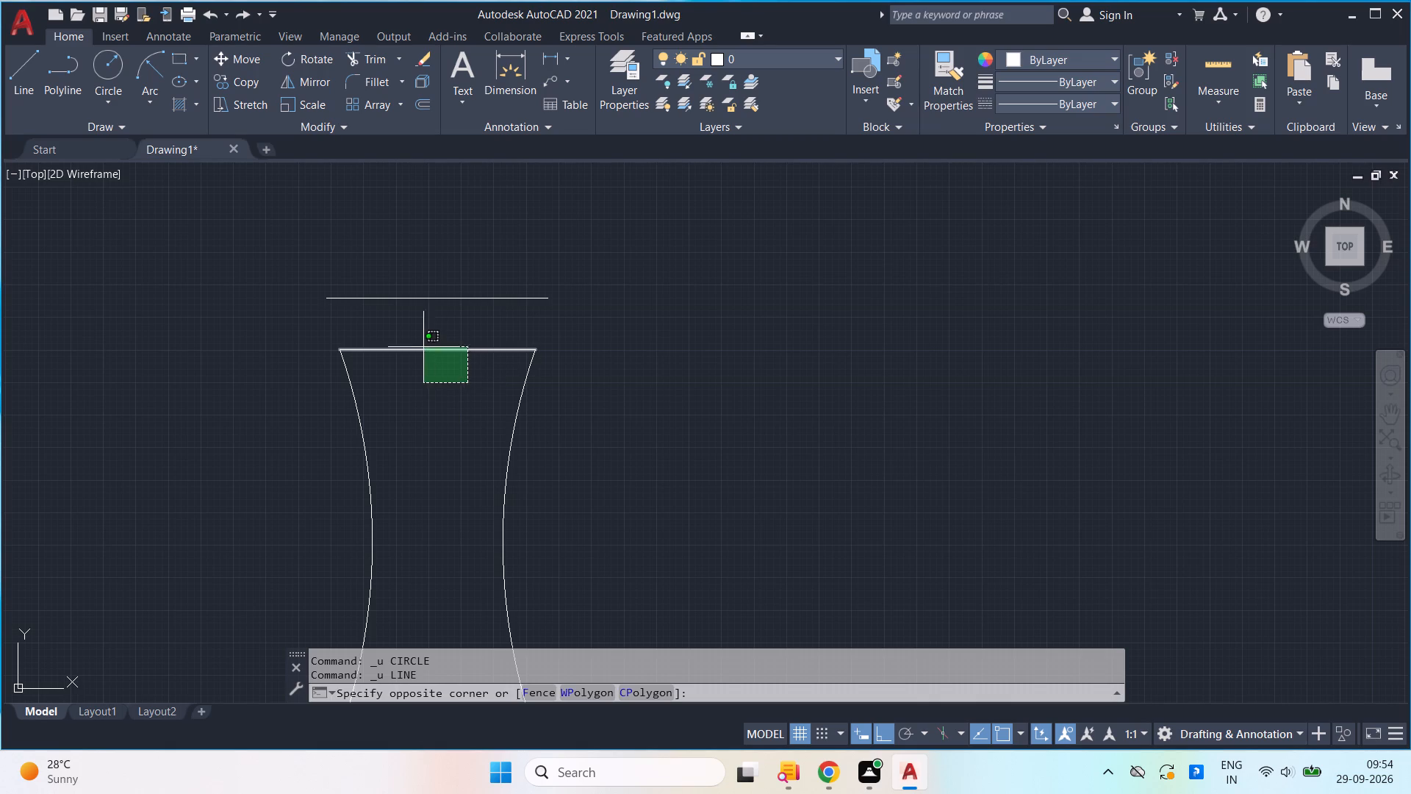
click(413, 333)
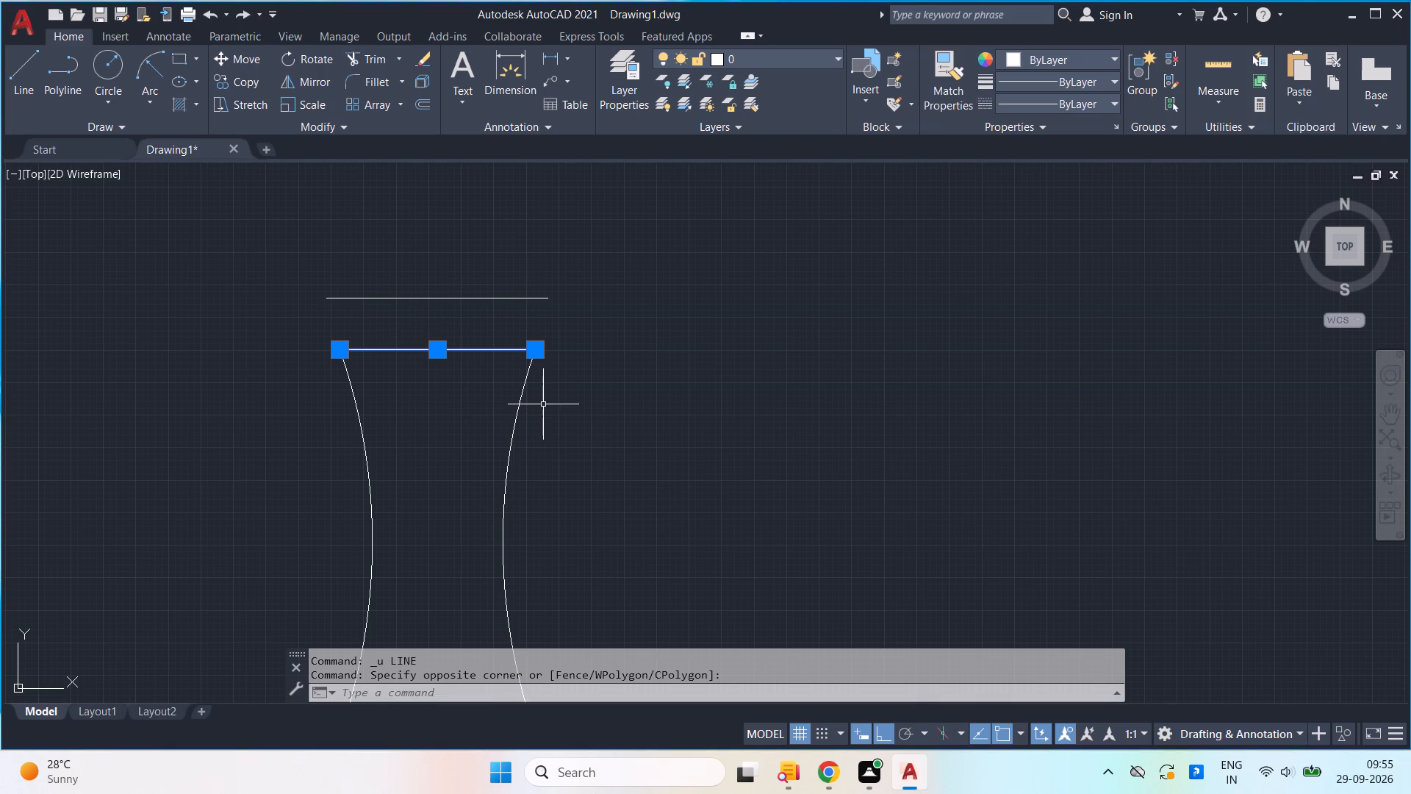
text(co)
key(Return)
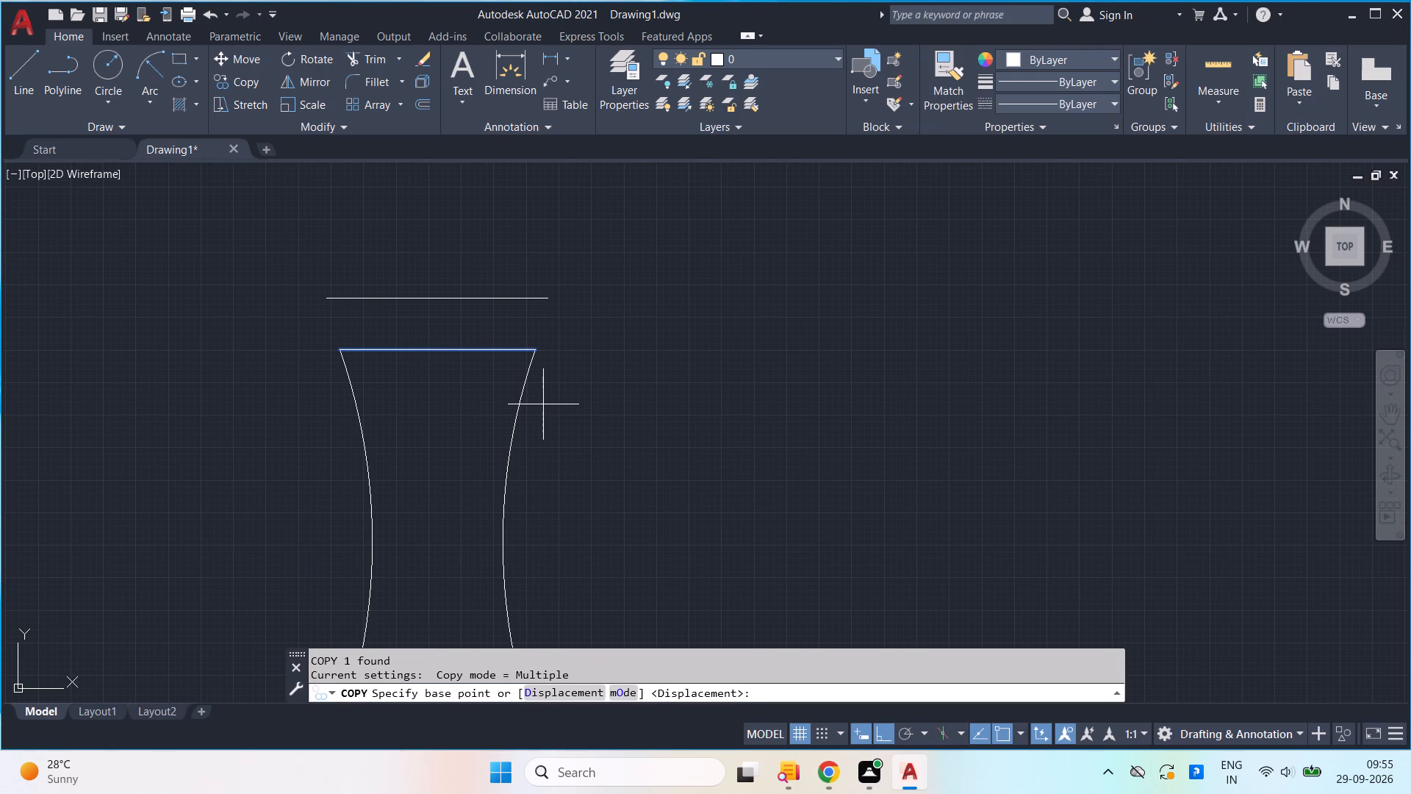
click(431, 348)
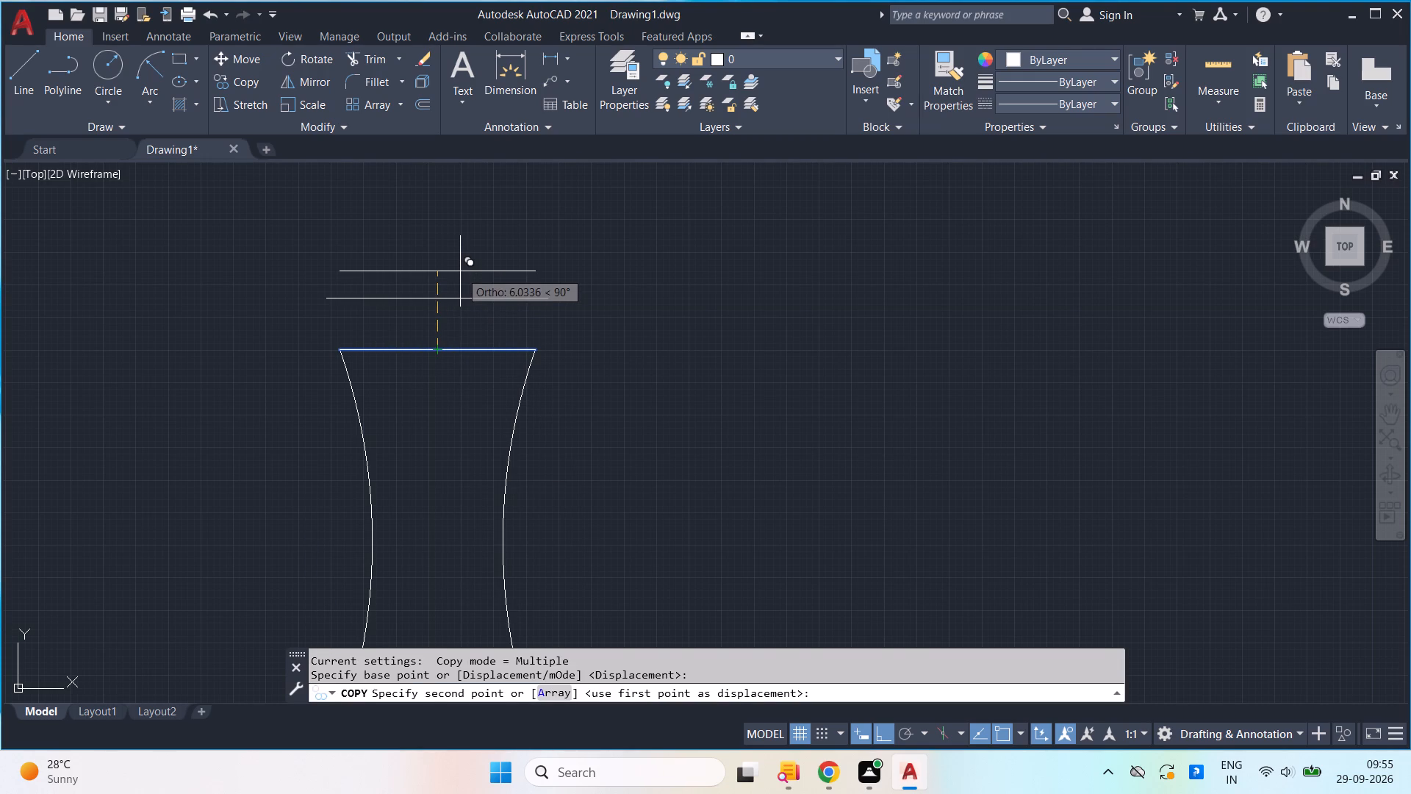
text(1.97)
key(Return)
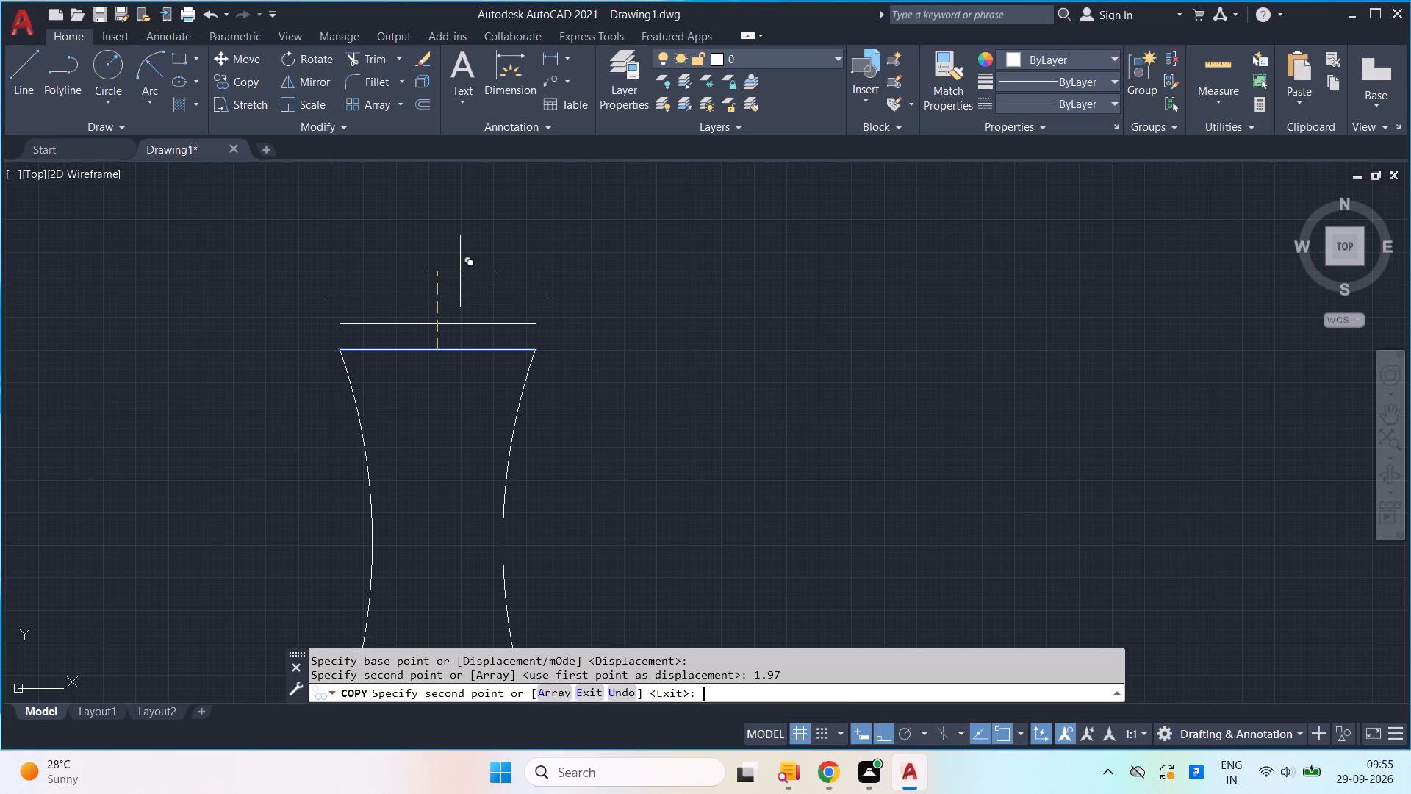
key(Return)
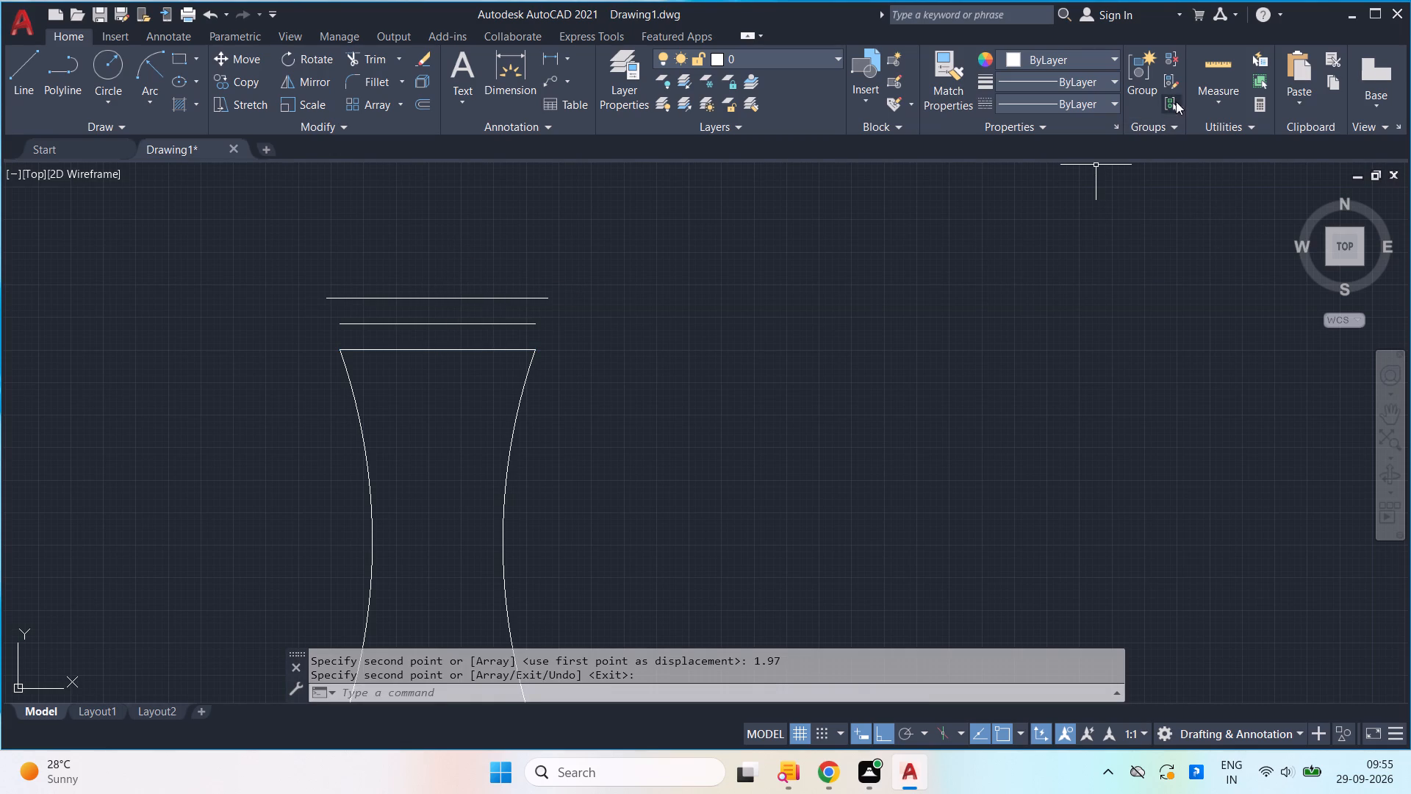
Measure the distance from the middle line's left end to the widened top line's right end.
click(1210, 99)
click(1226, 160)
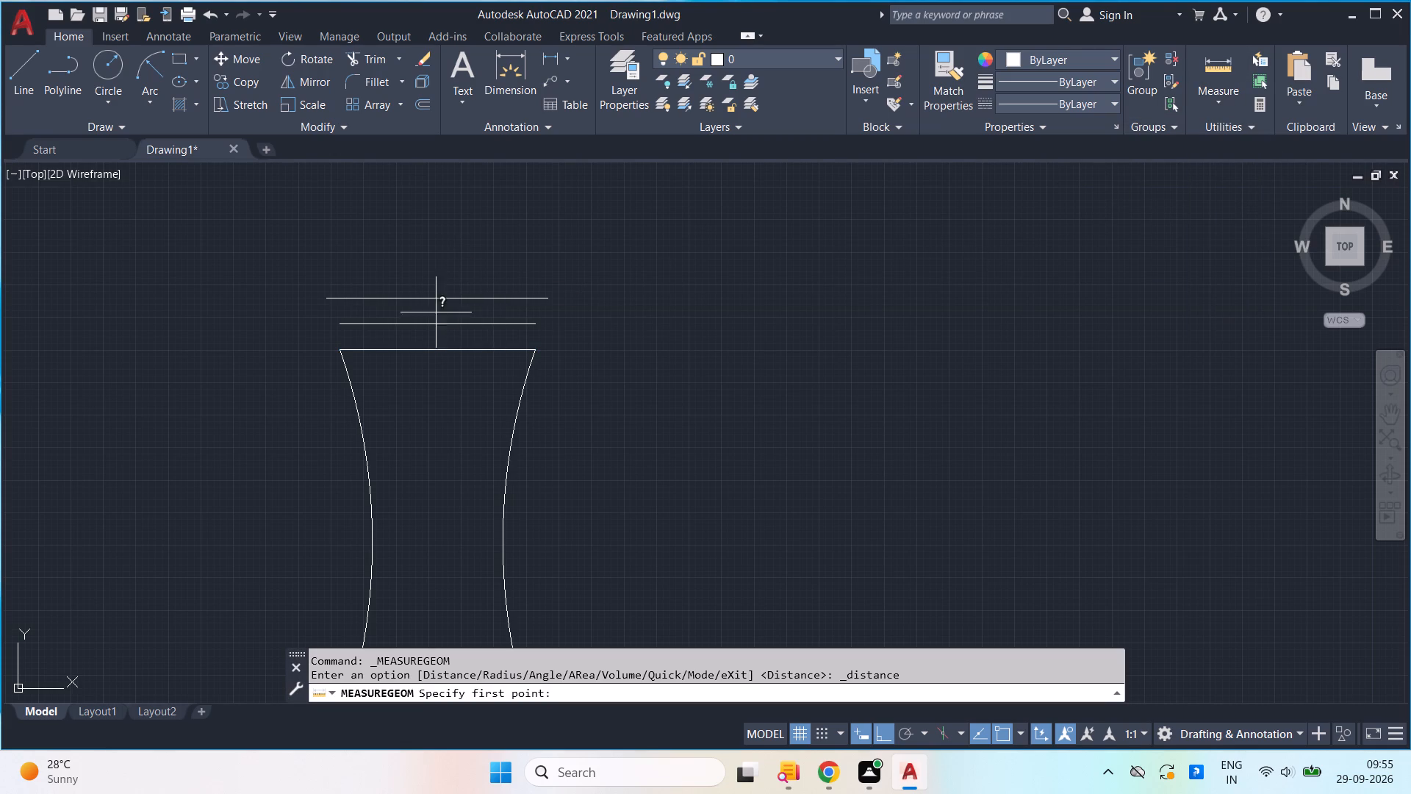
click(340, 324)
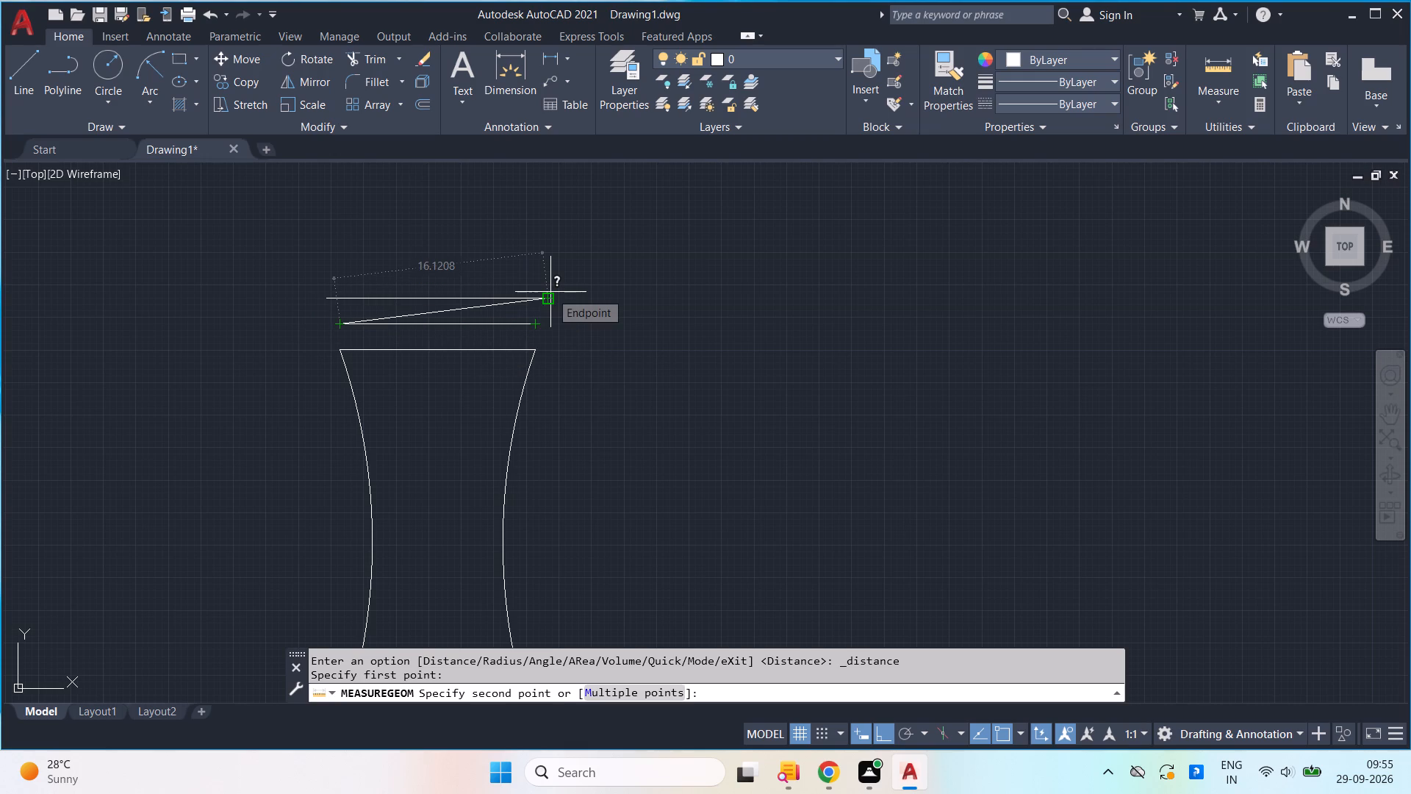
key(space)
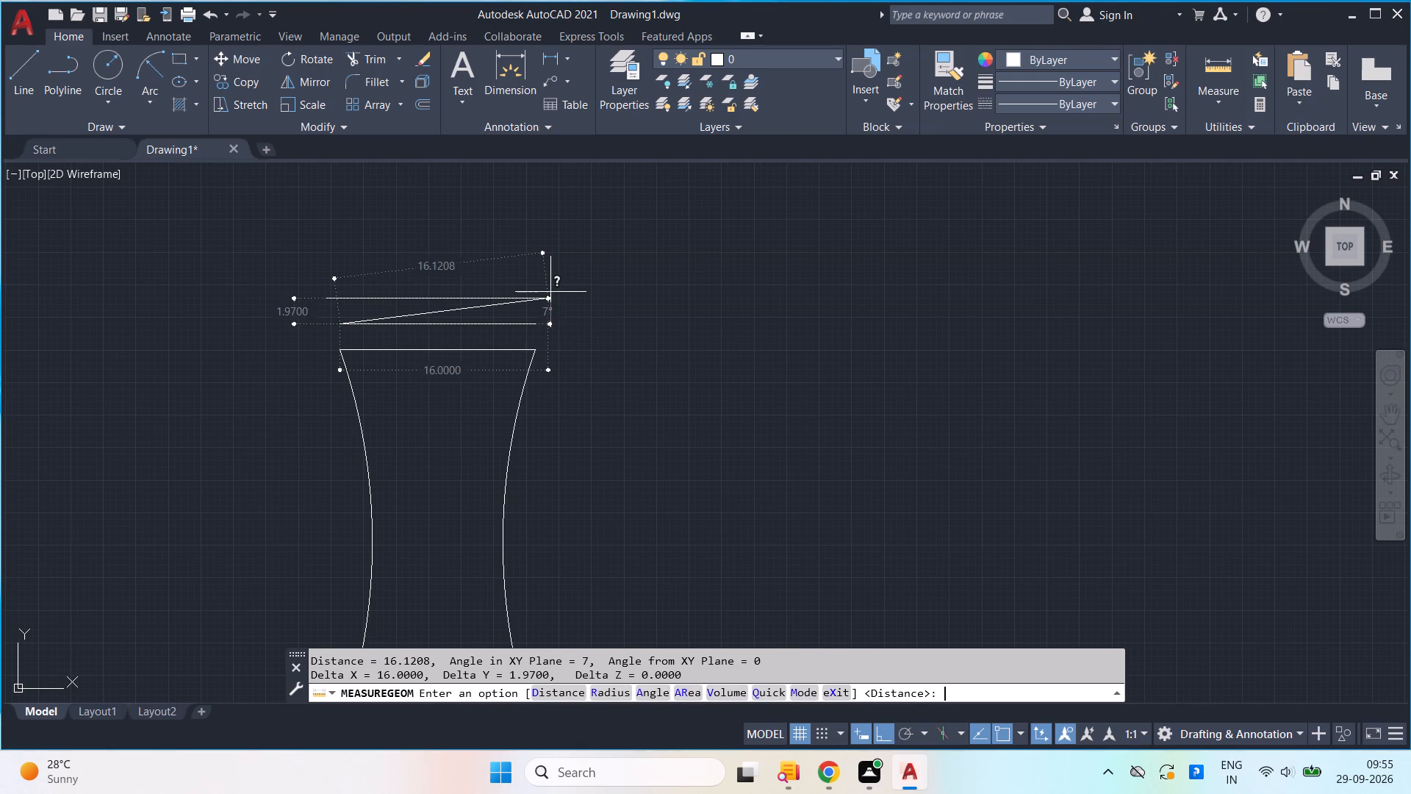
key(Escape)
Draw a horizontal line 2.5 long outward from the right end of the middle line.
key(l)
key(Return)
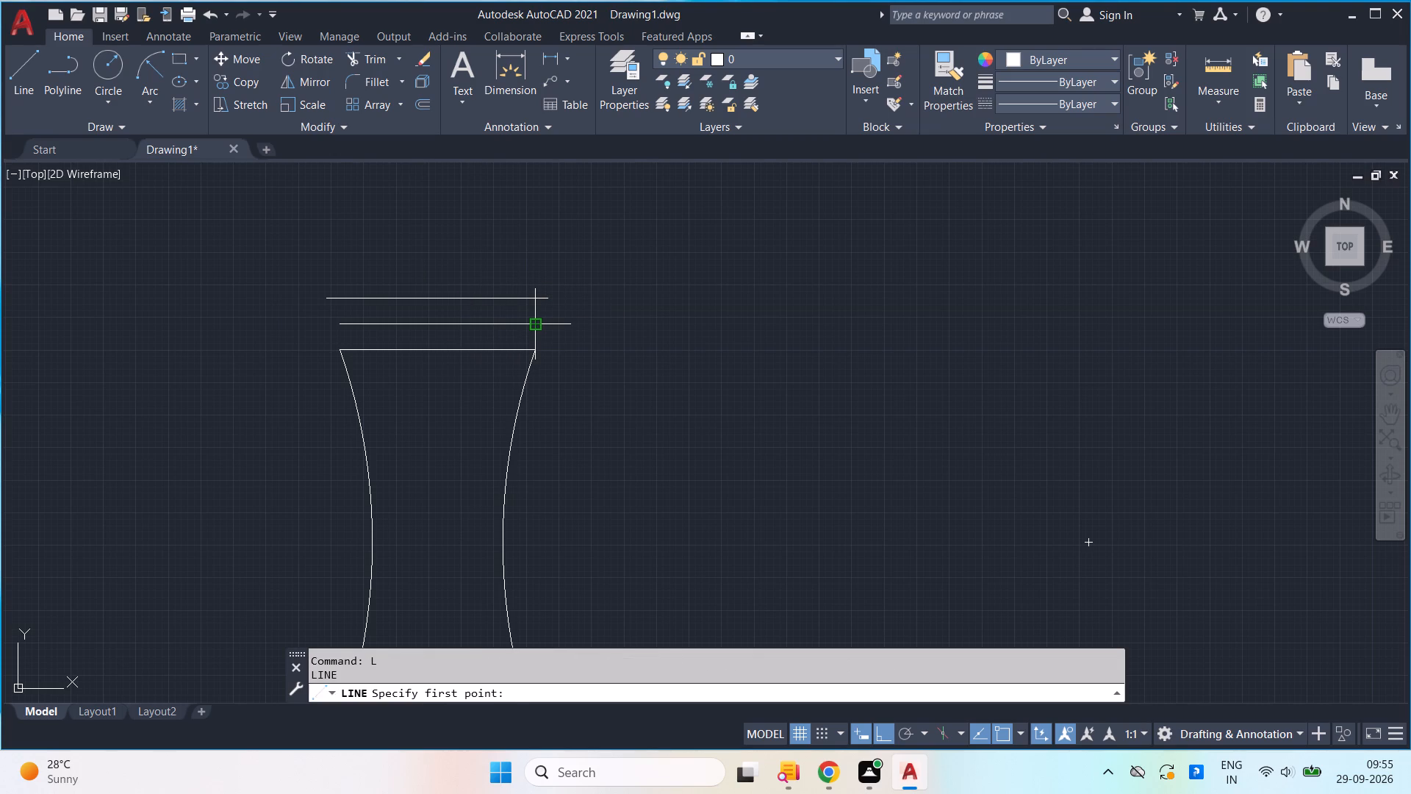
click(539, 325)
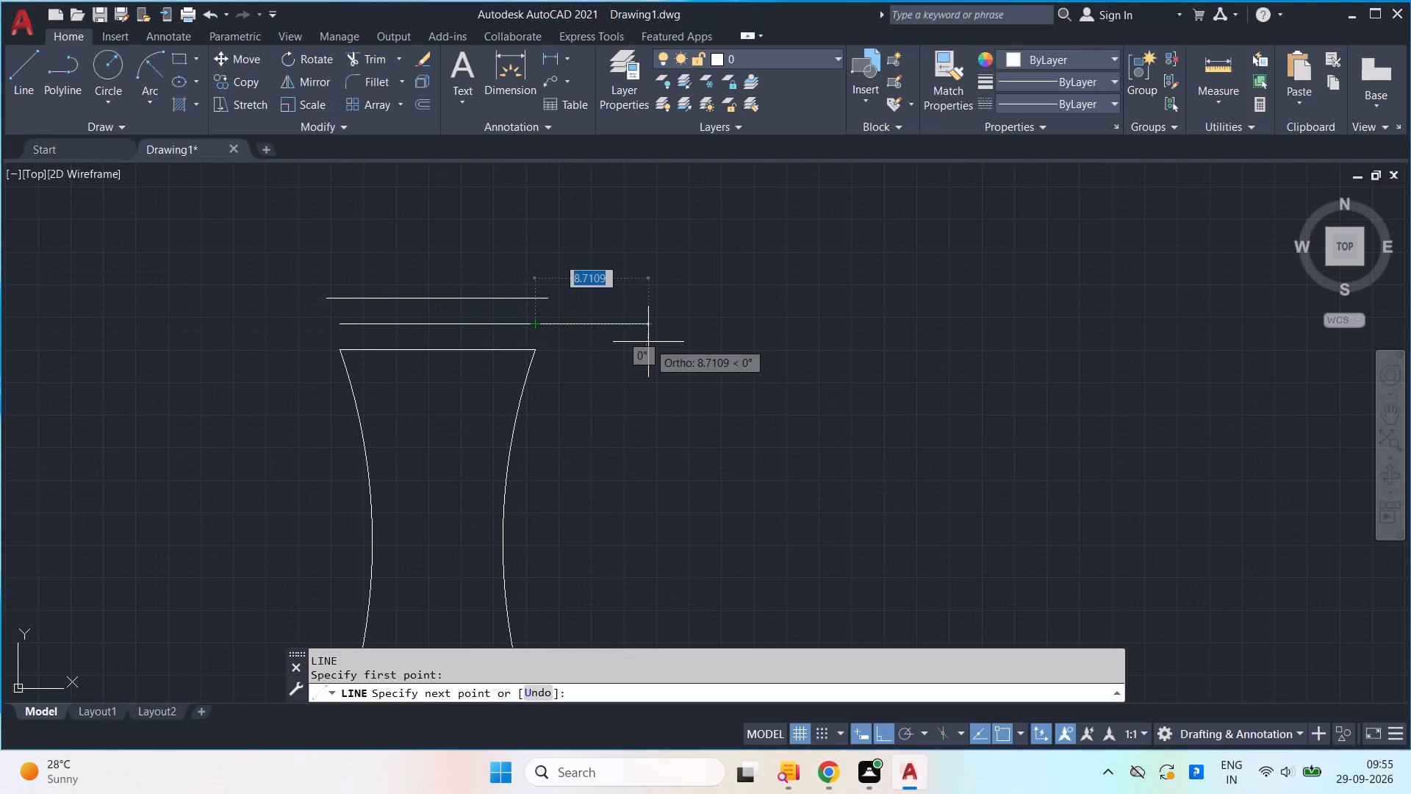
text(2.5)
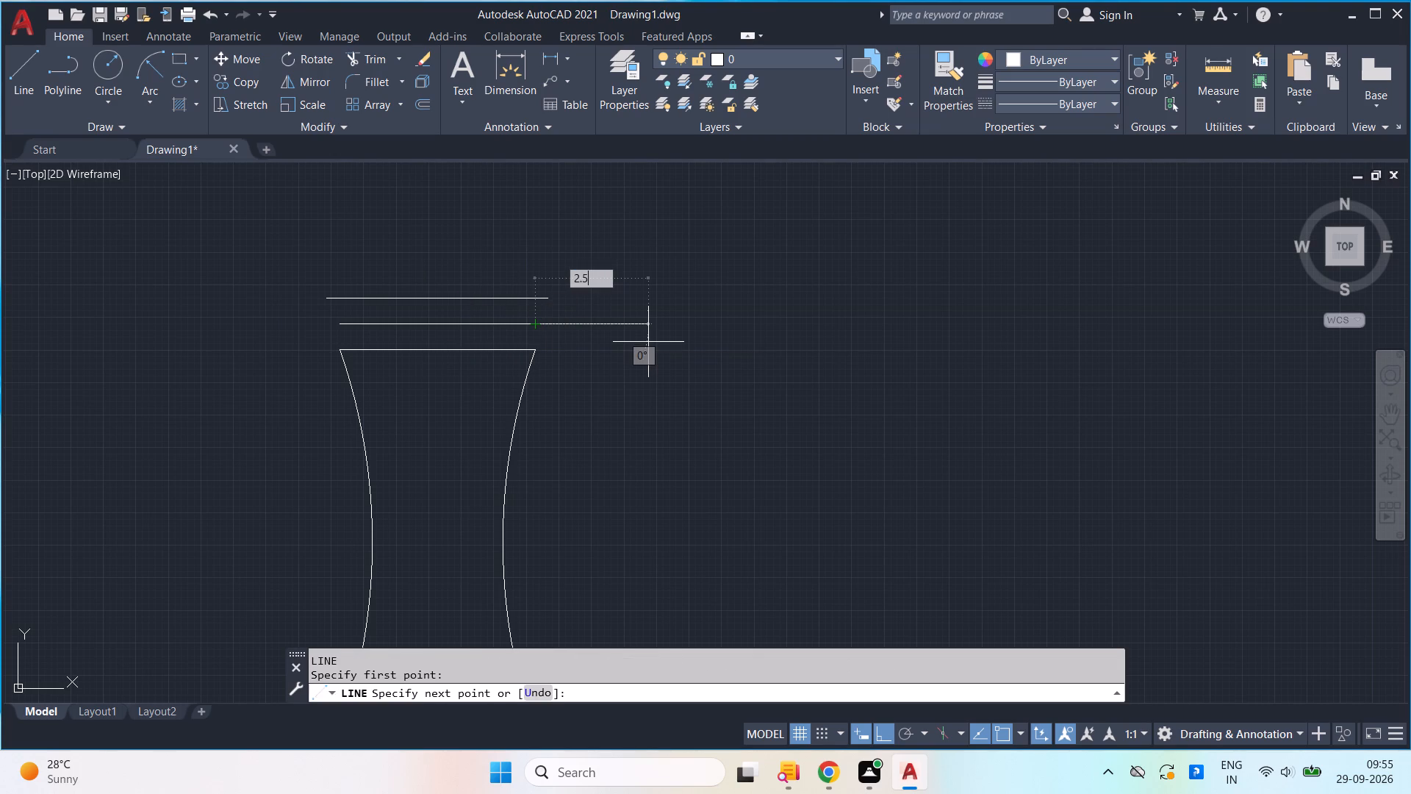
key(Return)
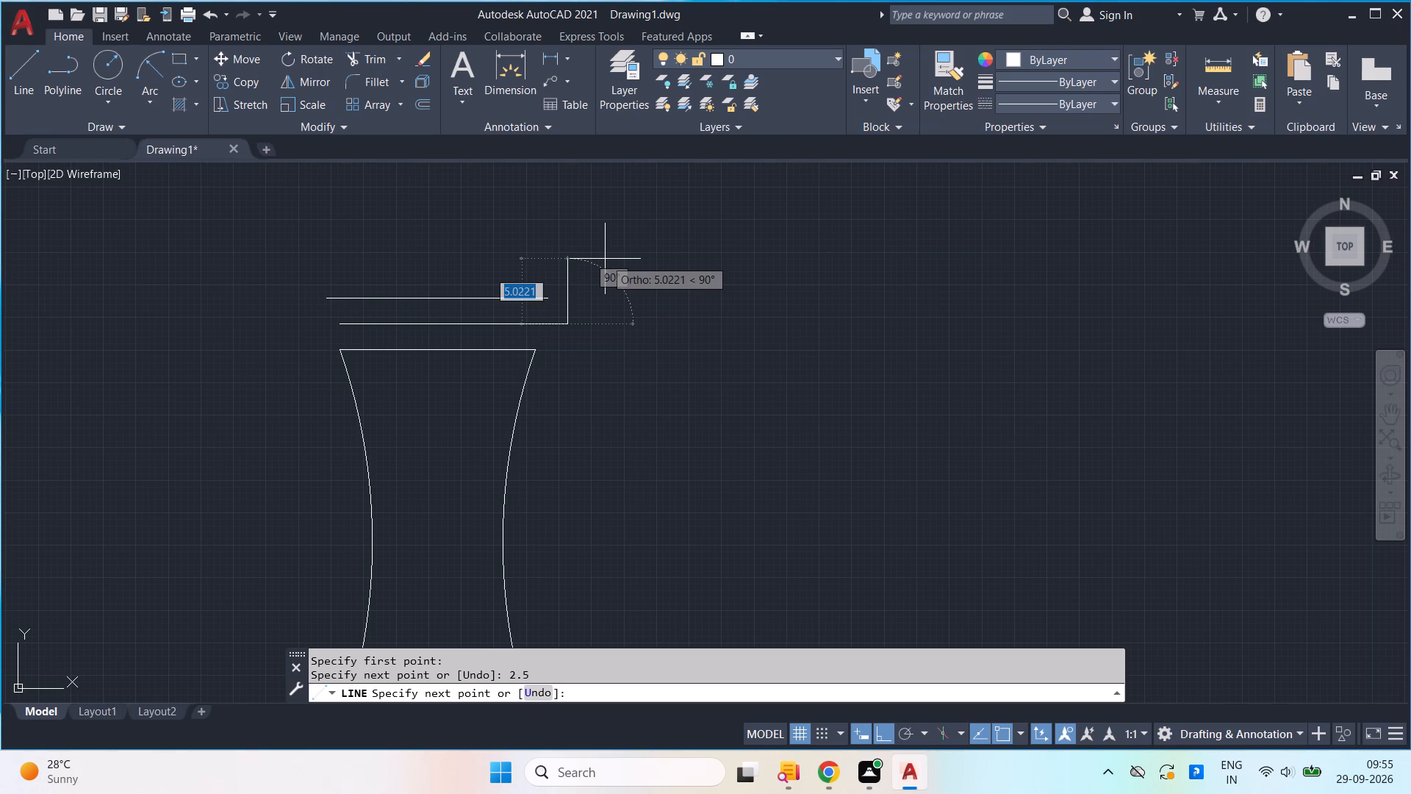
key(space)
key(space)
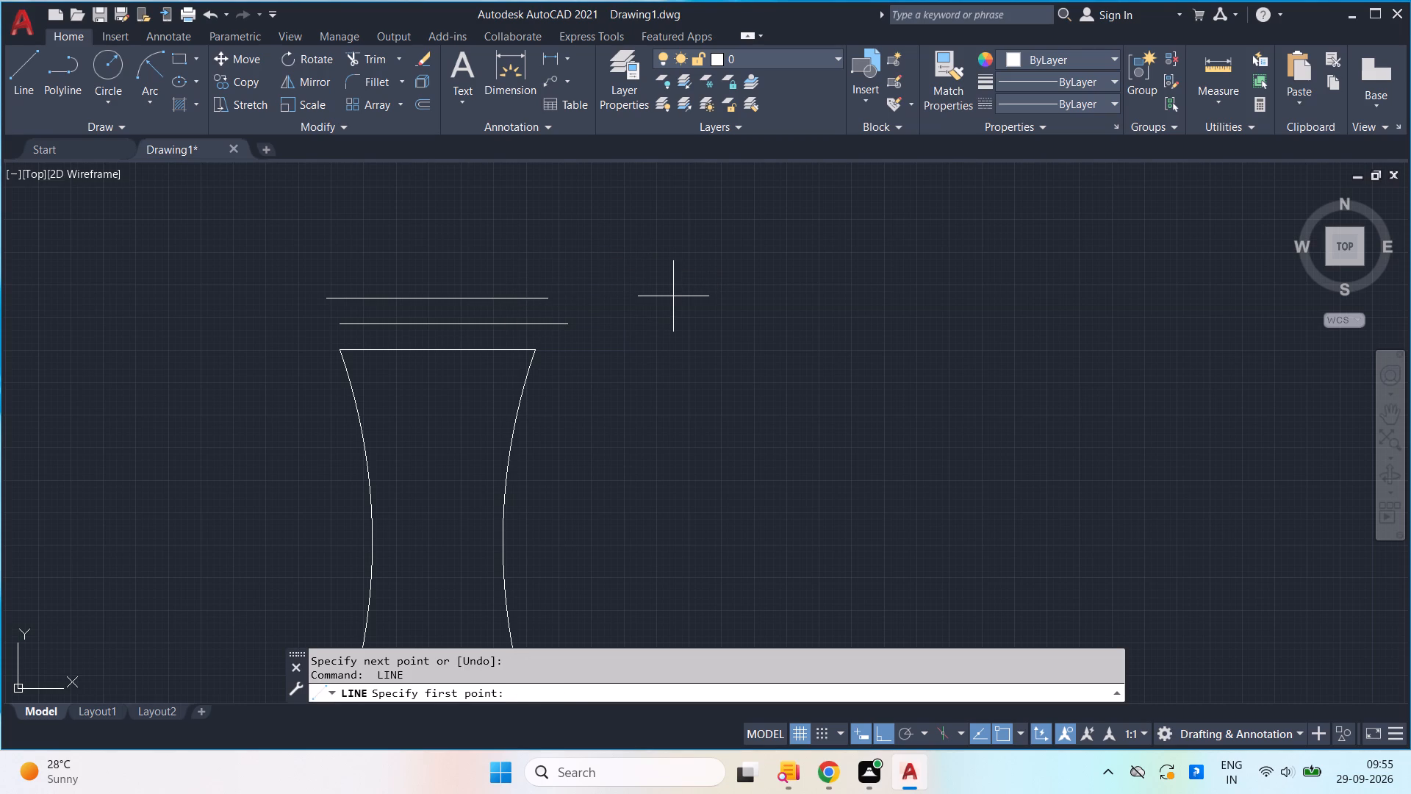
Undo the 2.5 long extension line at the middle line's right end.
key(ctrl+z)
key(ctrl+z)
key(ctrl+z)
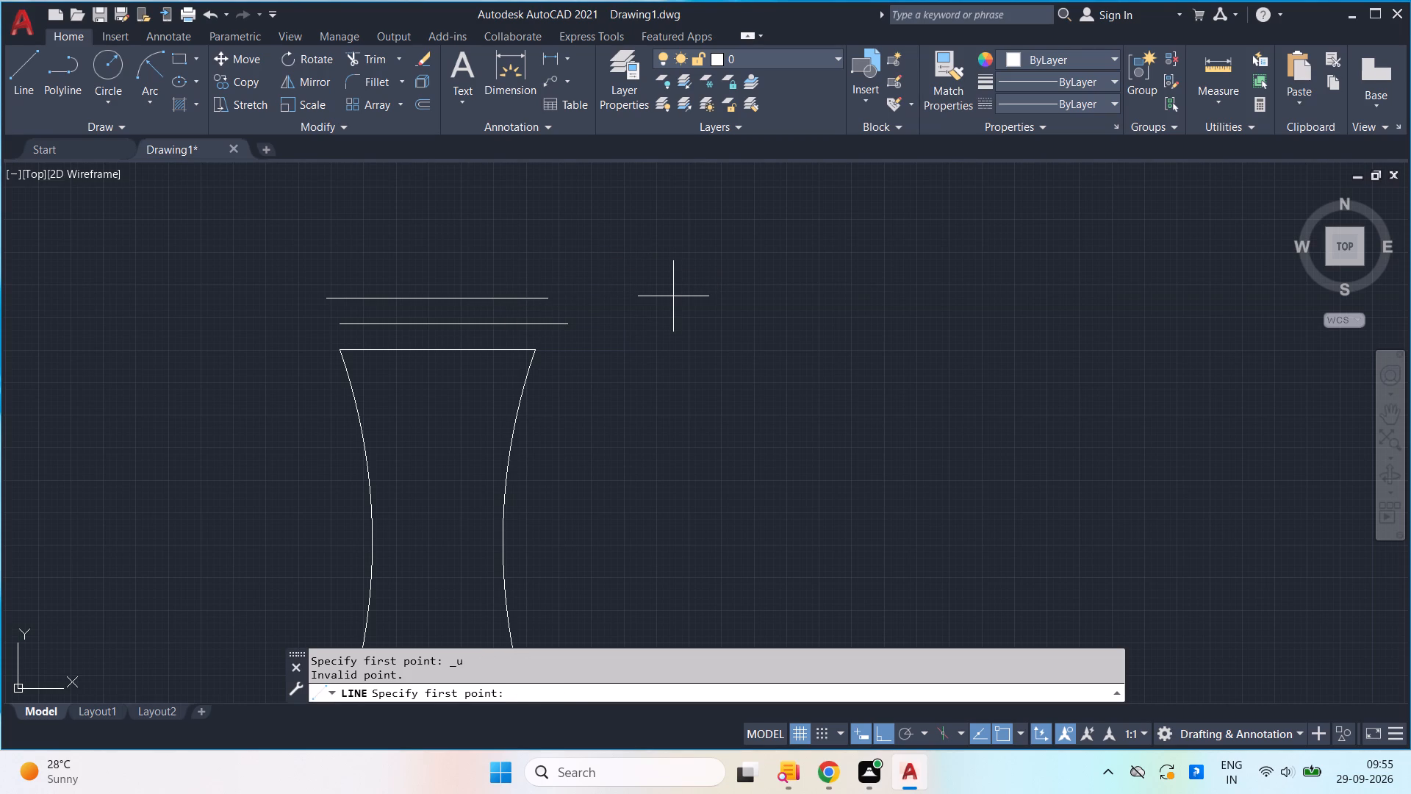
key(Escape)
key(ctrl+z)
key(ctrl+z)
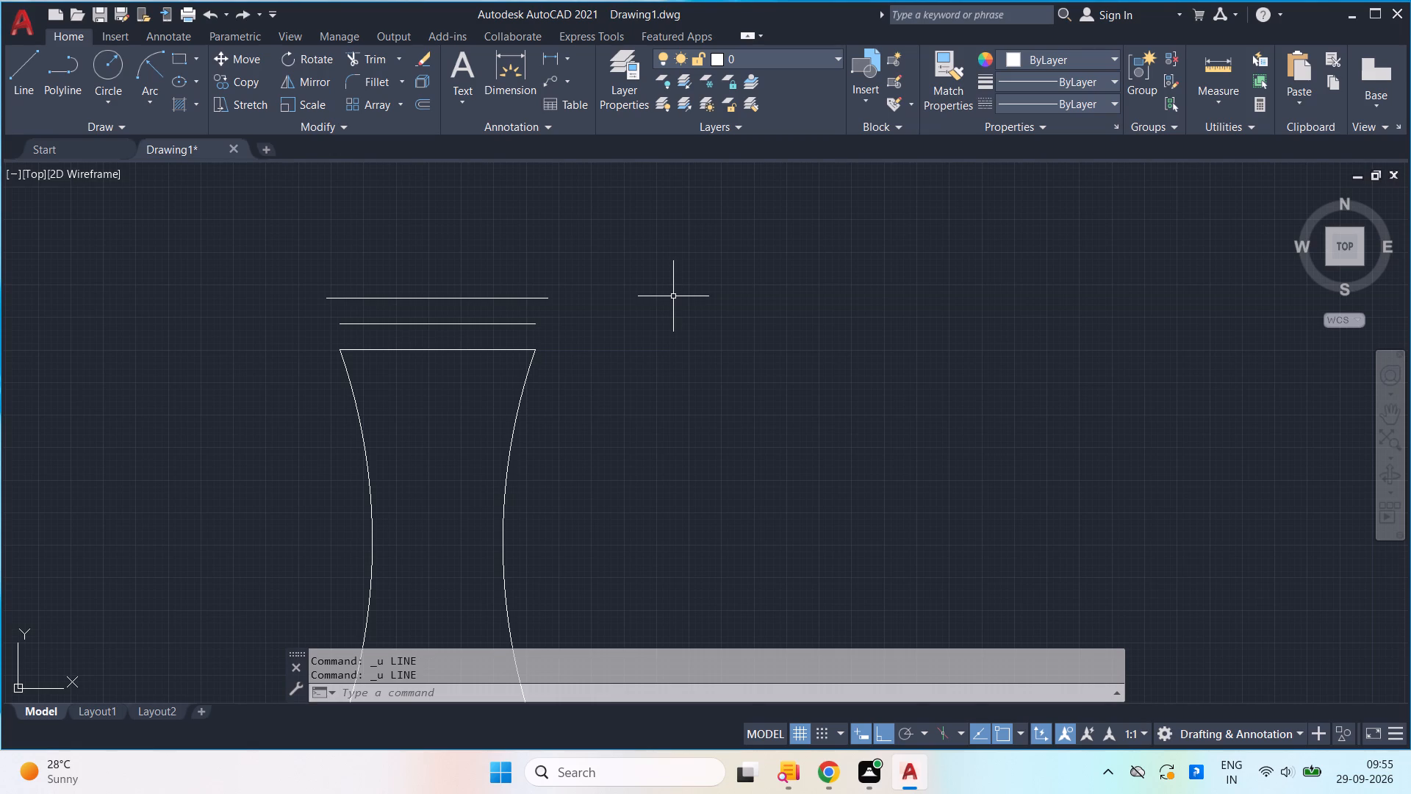
Draw a horizontal line 0.5 long outward from the right end of the middle line.
key(l)
key(Return)
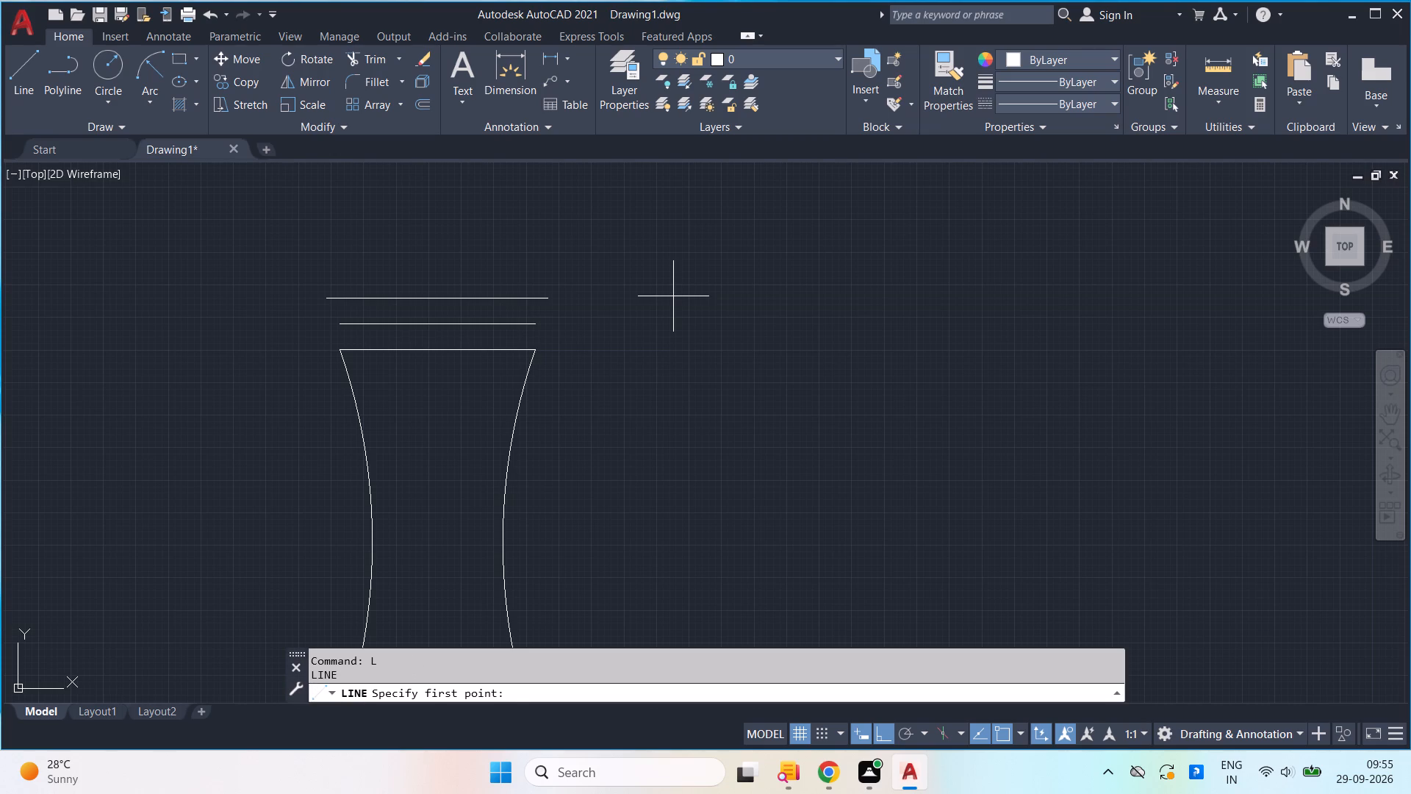
scroll(480, 343, up, 2)
click(612, 299)
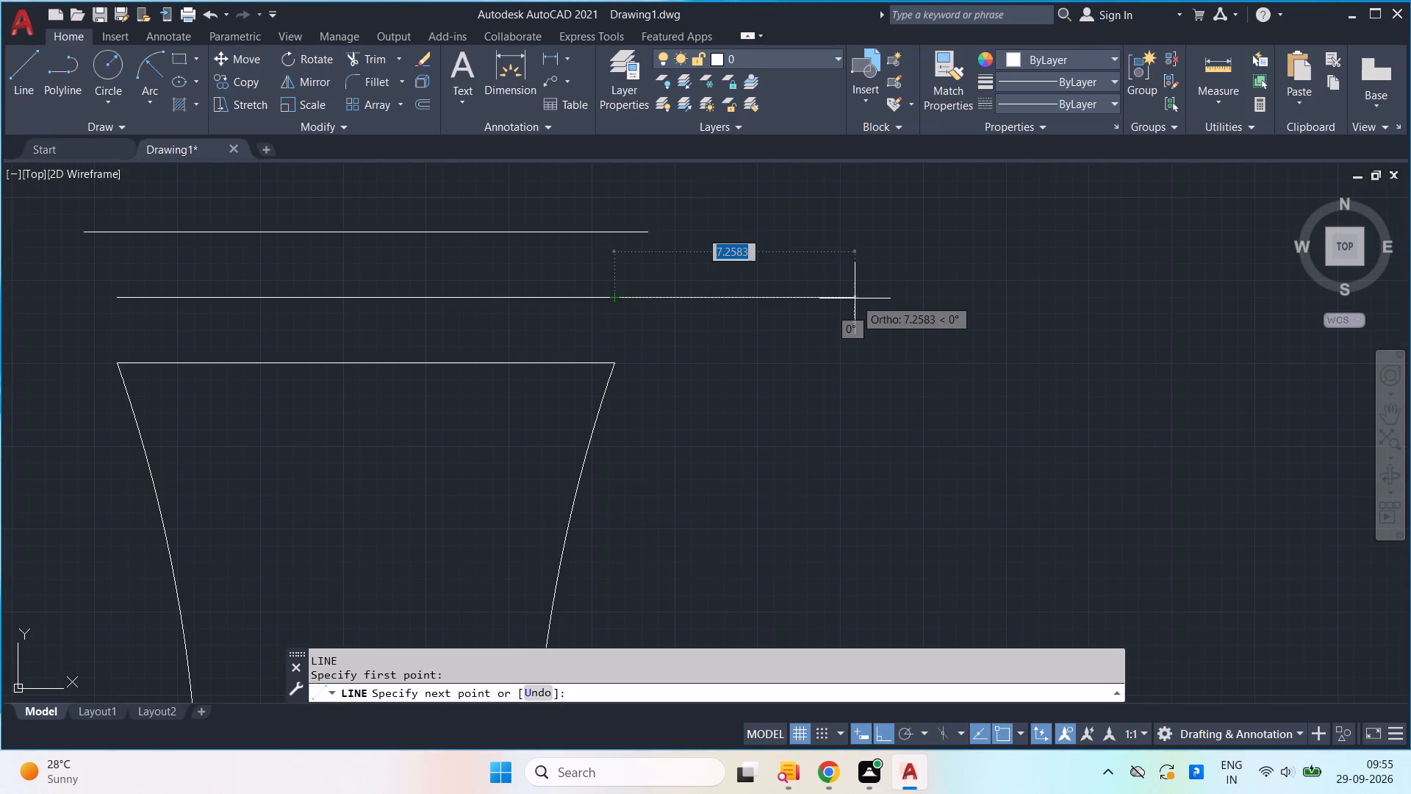
text(0.)
key(5)
key(Return)
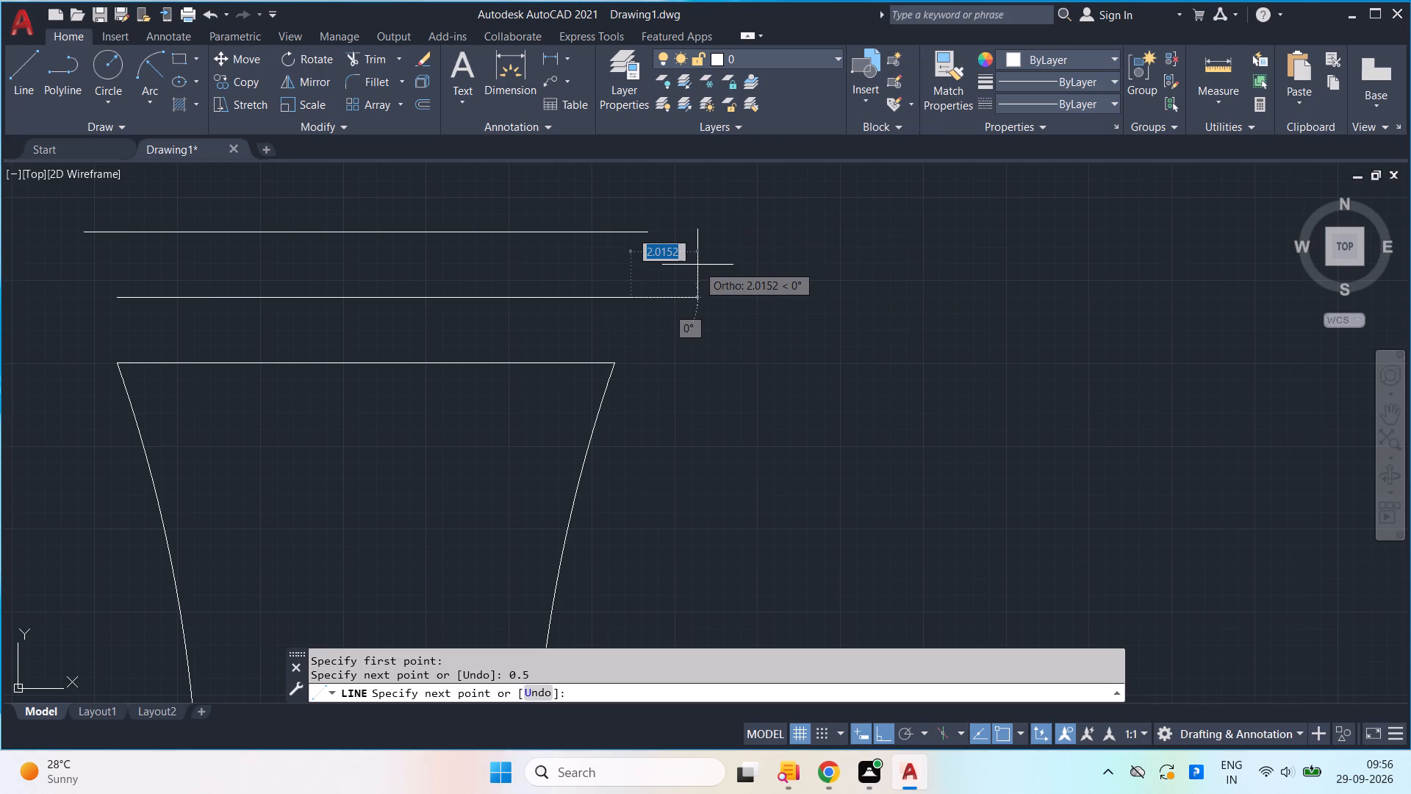
key(space)
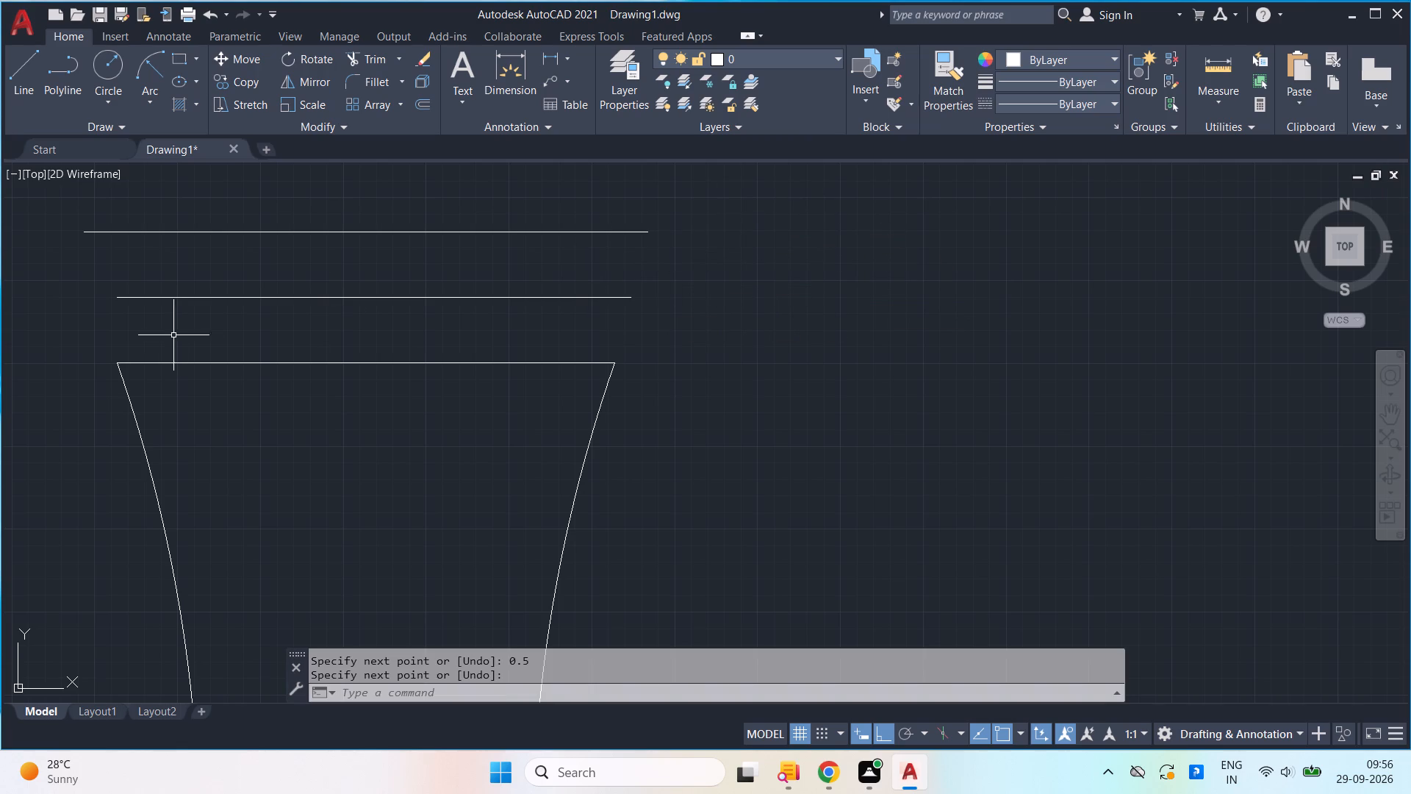
Draw a horizontal line 0.5 long outward from the left end of the middle line.
key(space)
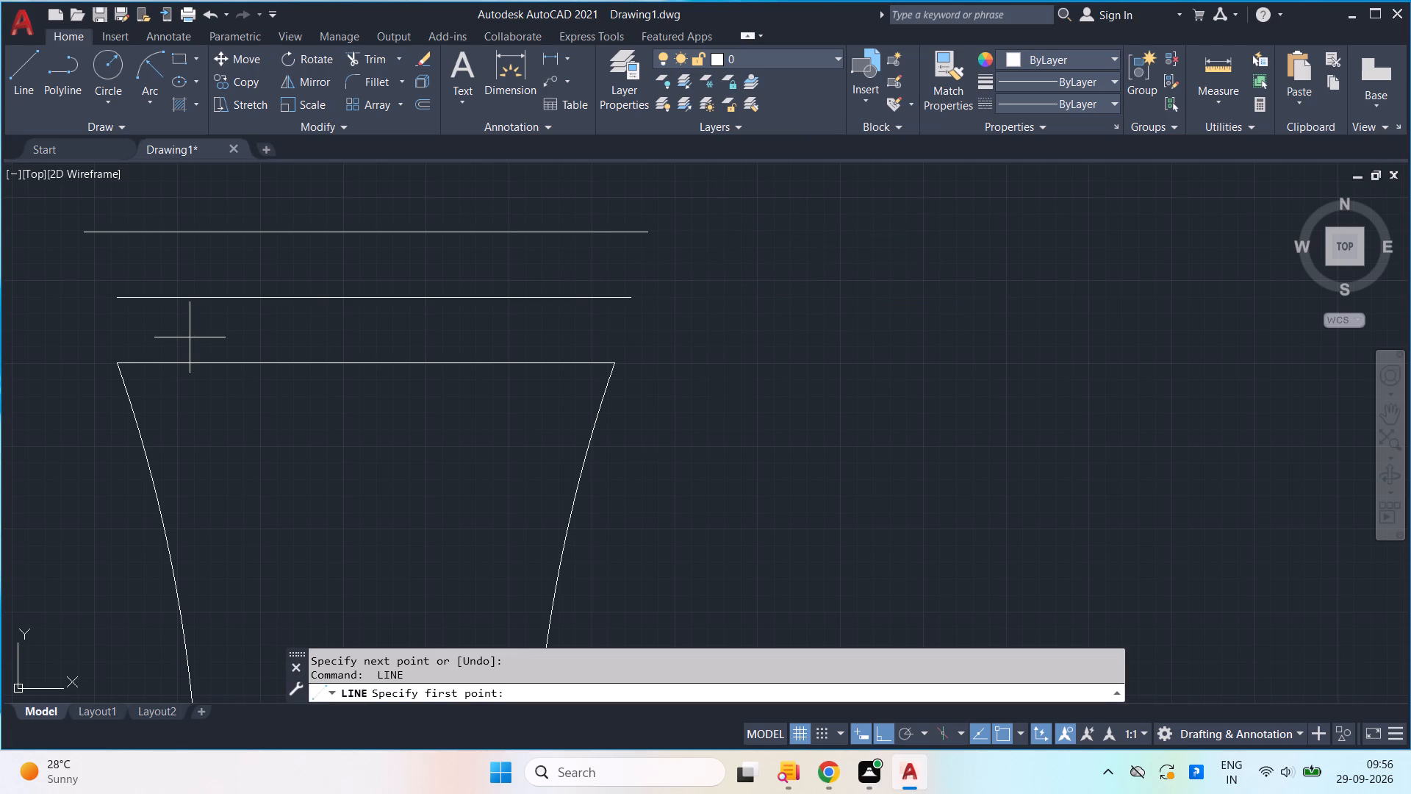
click(121, 298)
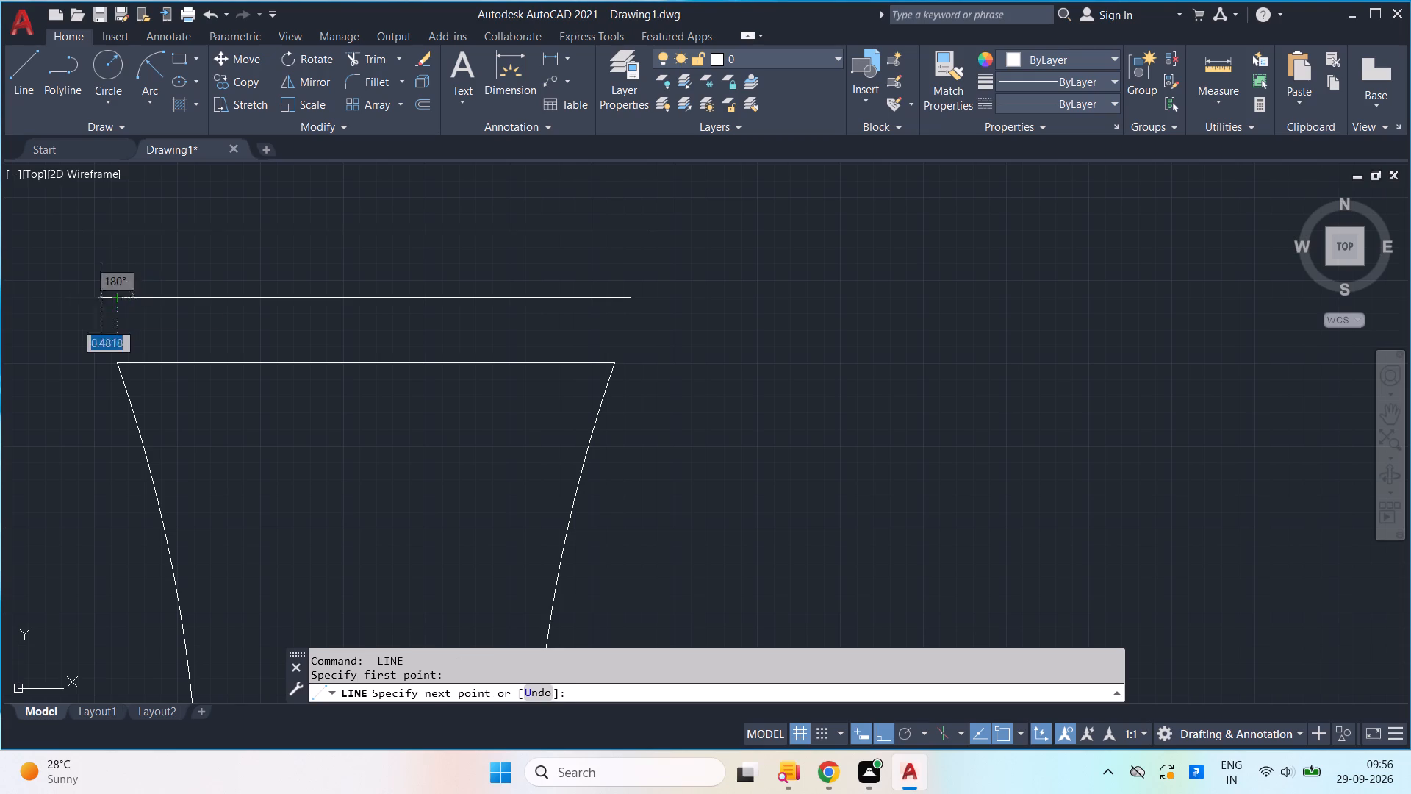
middle_drag(60, 300, 121, 309)
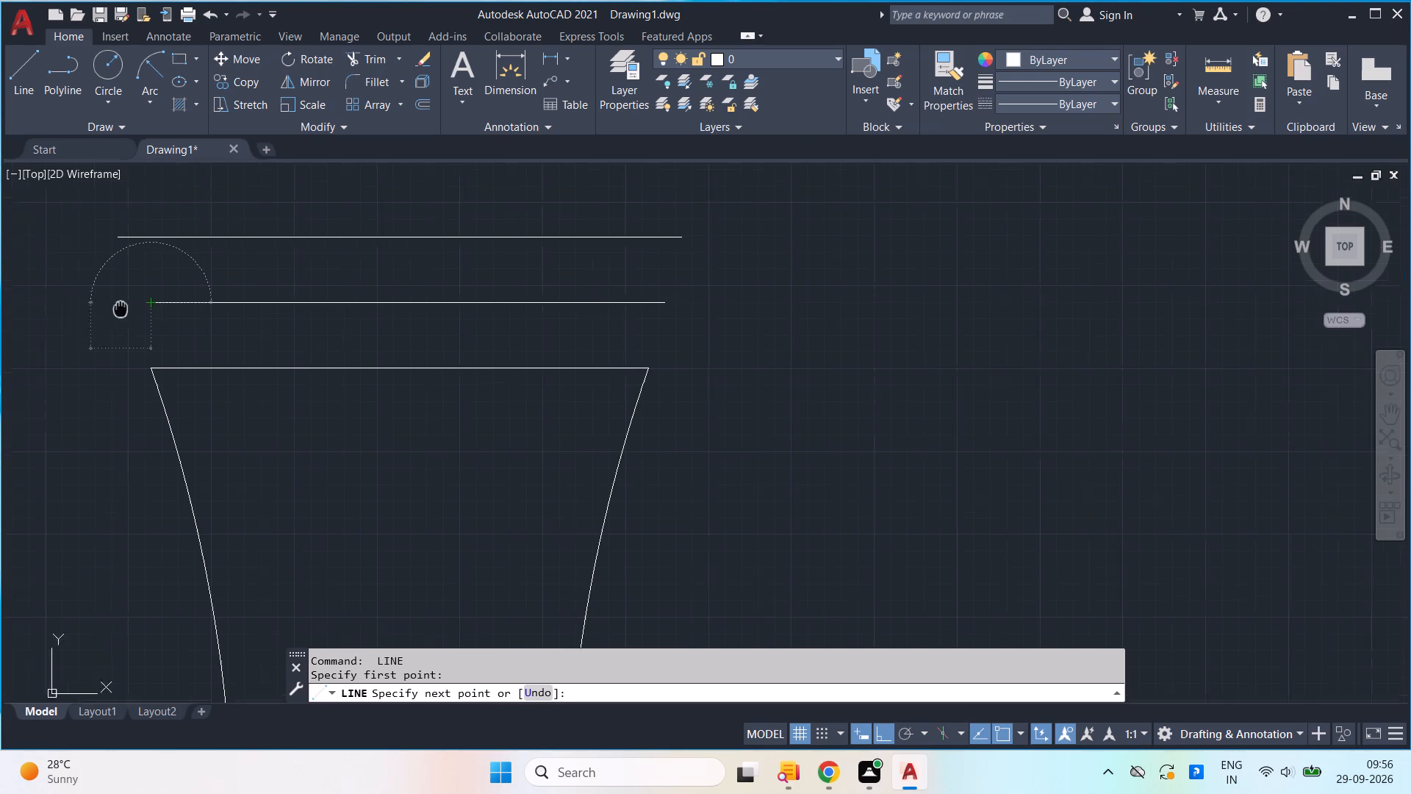
middle_drag(121, 309, 123, 309)
text(0.)
key(5)
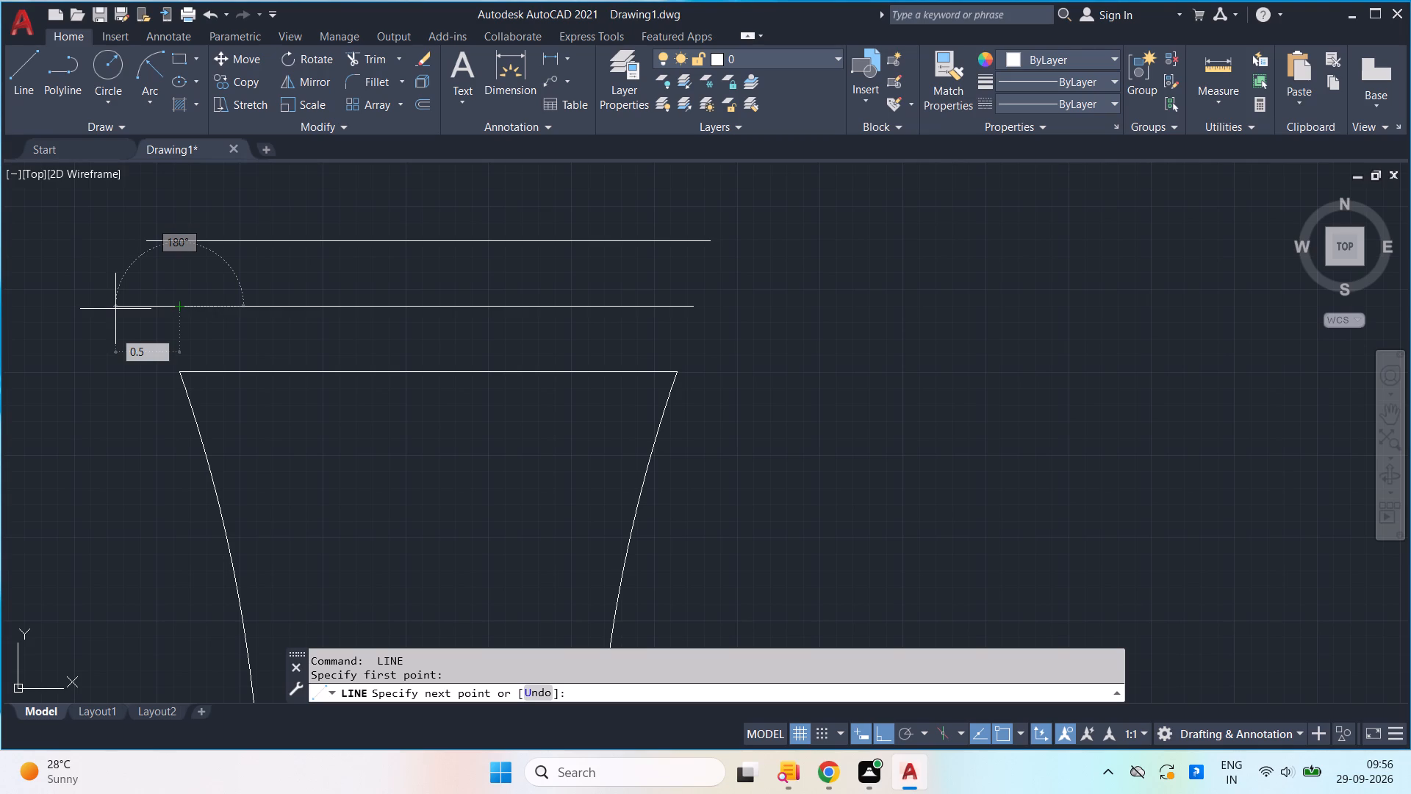
key(Return)
key(Return)
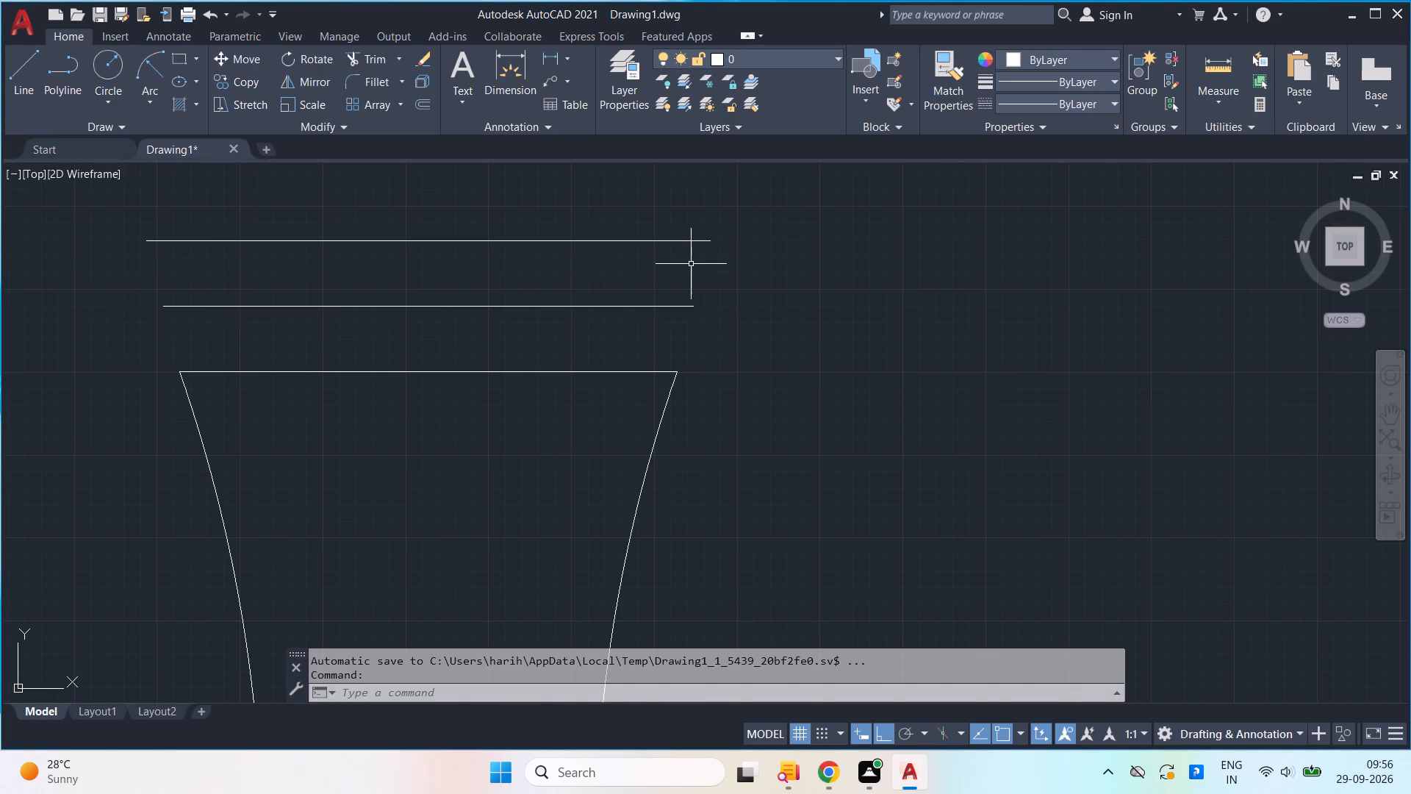
Draw a circle of radius 2 centred on the midpoint of the 0.5 extension at the middle line's right end.
key(c)
key(Return)
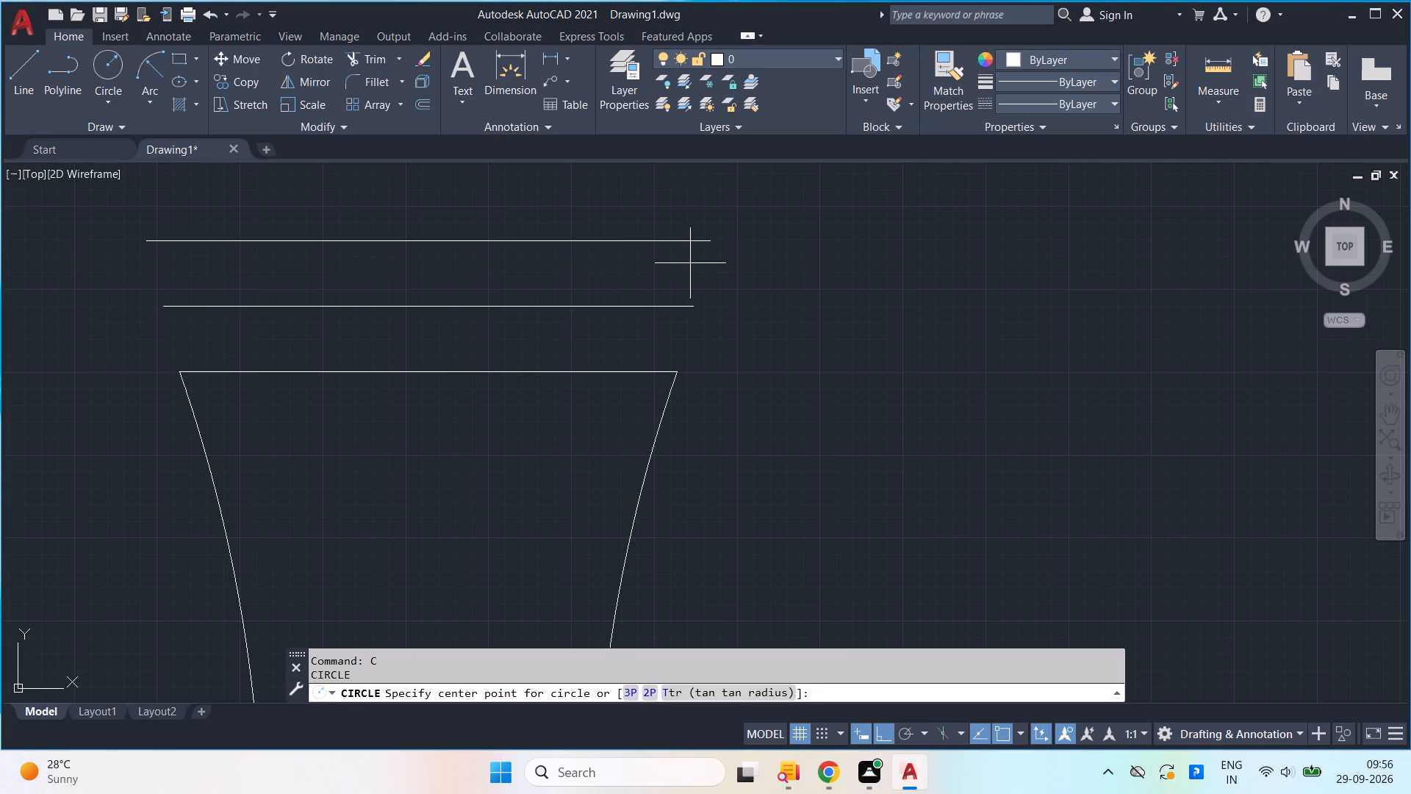
click(689, 308)
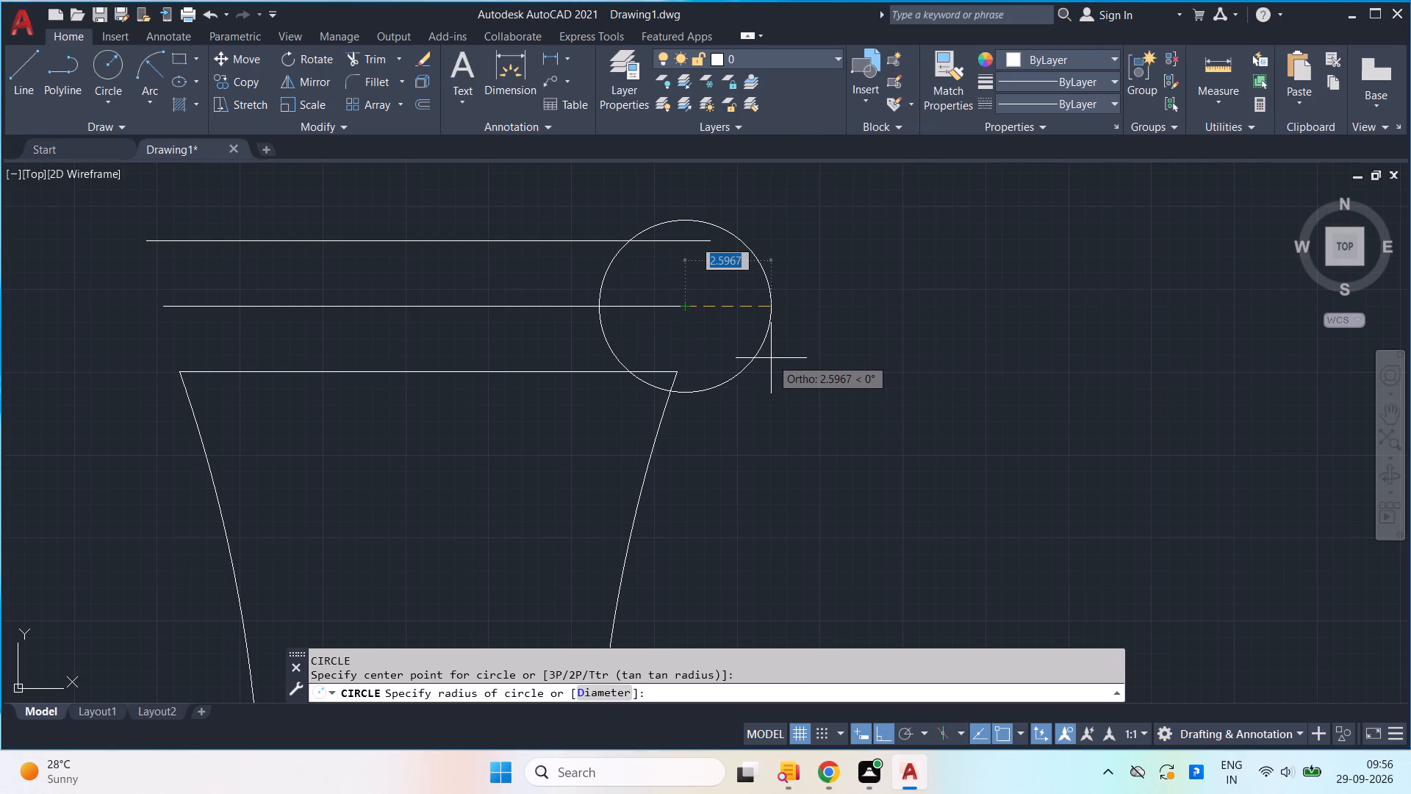
key(2)
key(Return)
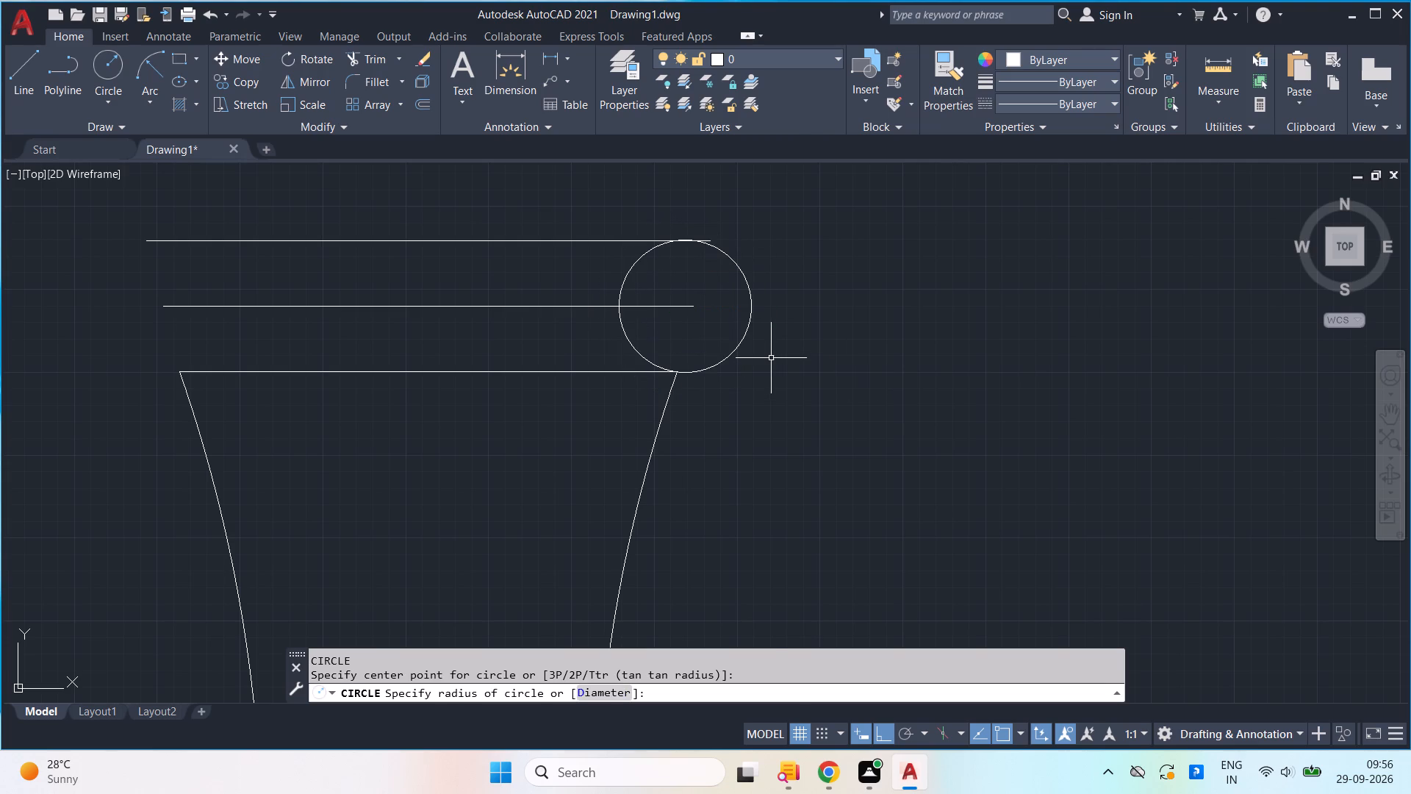
Mirror the circle to the left side about the vertical axis through the lower line's midpoint, keeping the original.
click(767, 351)
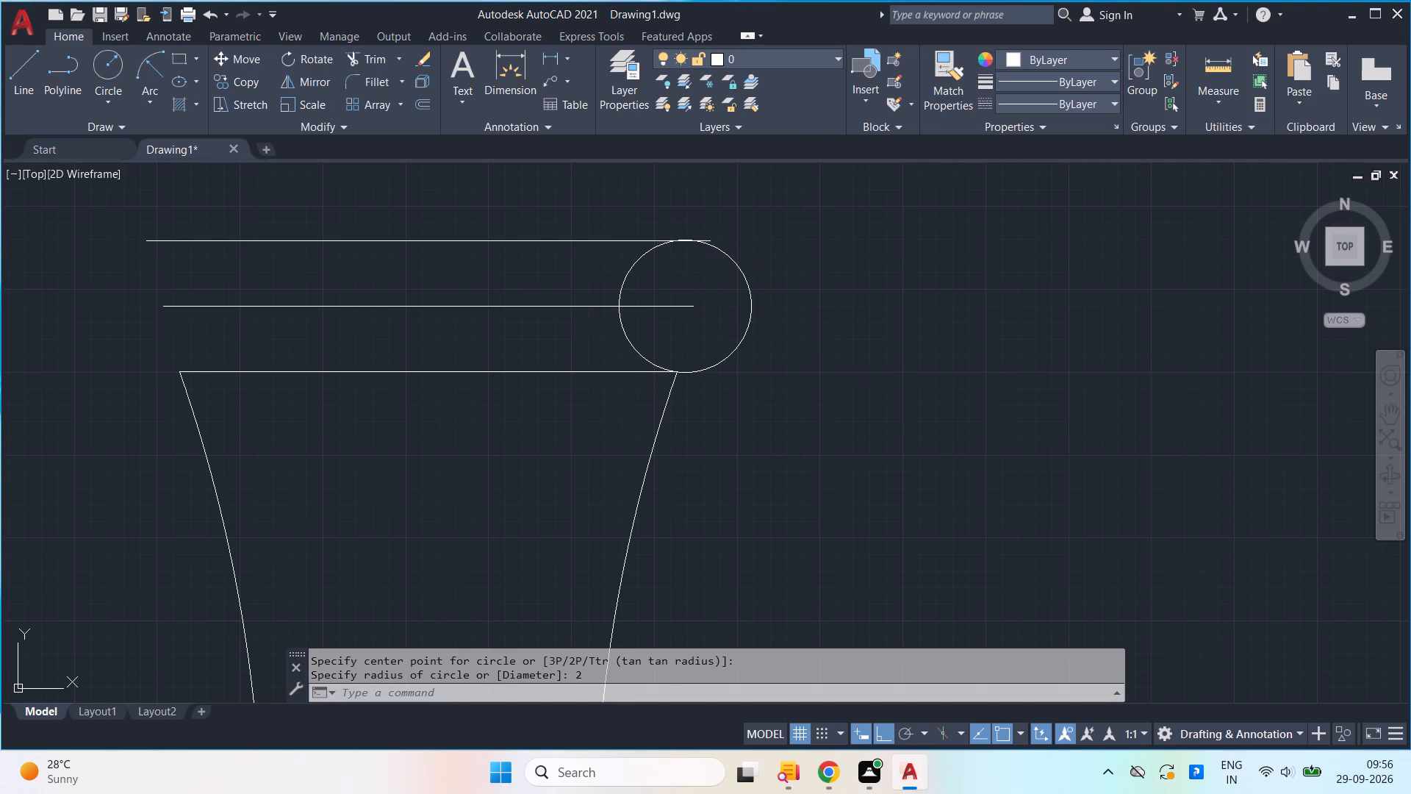
click(733, 308)
key(c)
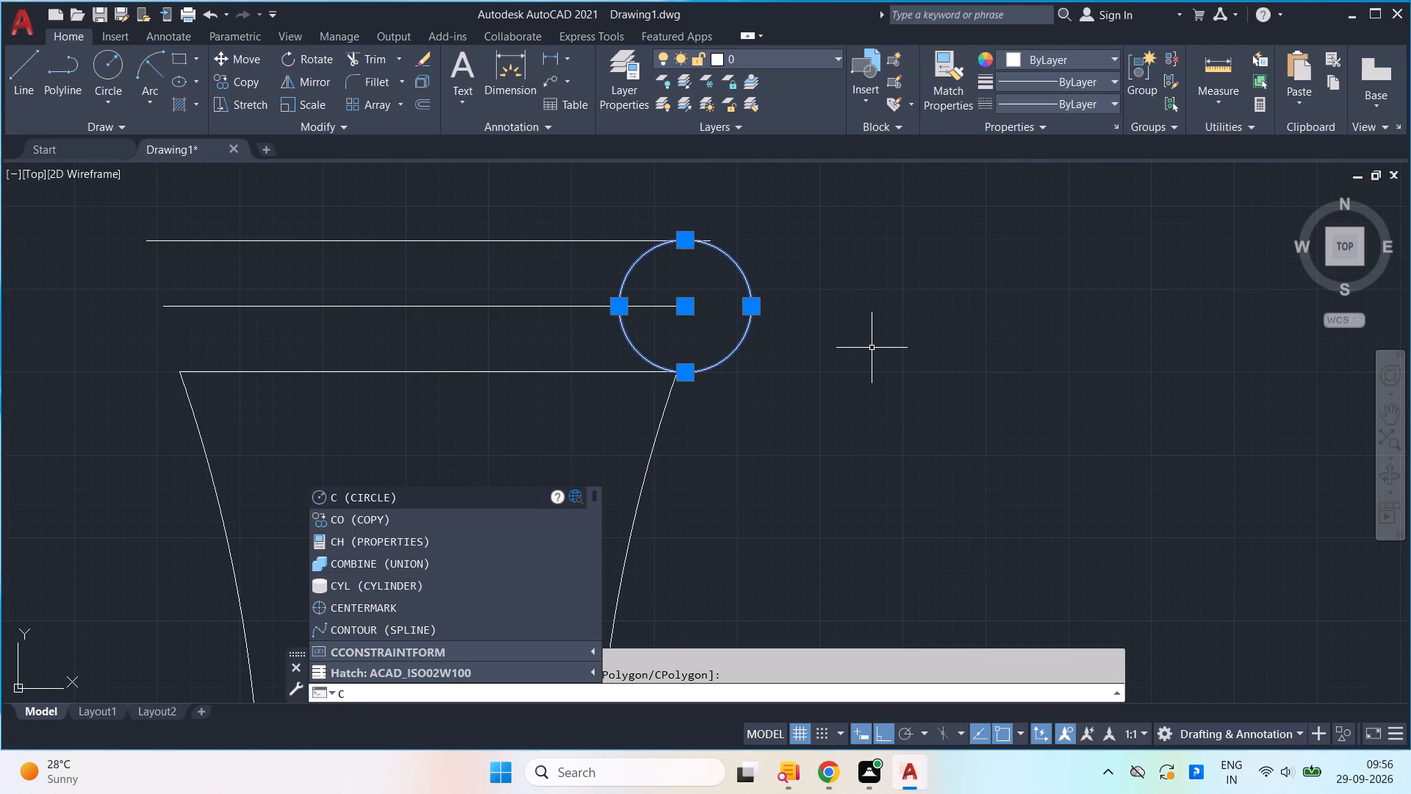
key(Escape)
text(mi)
key(Return)
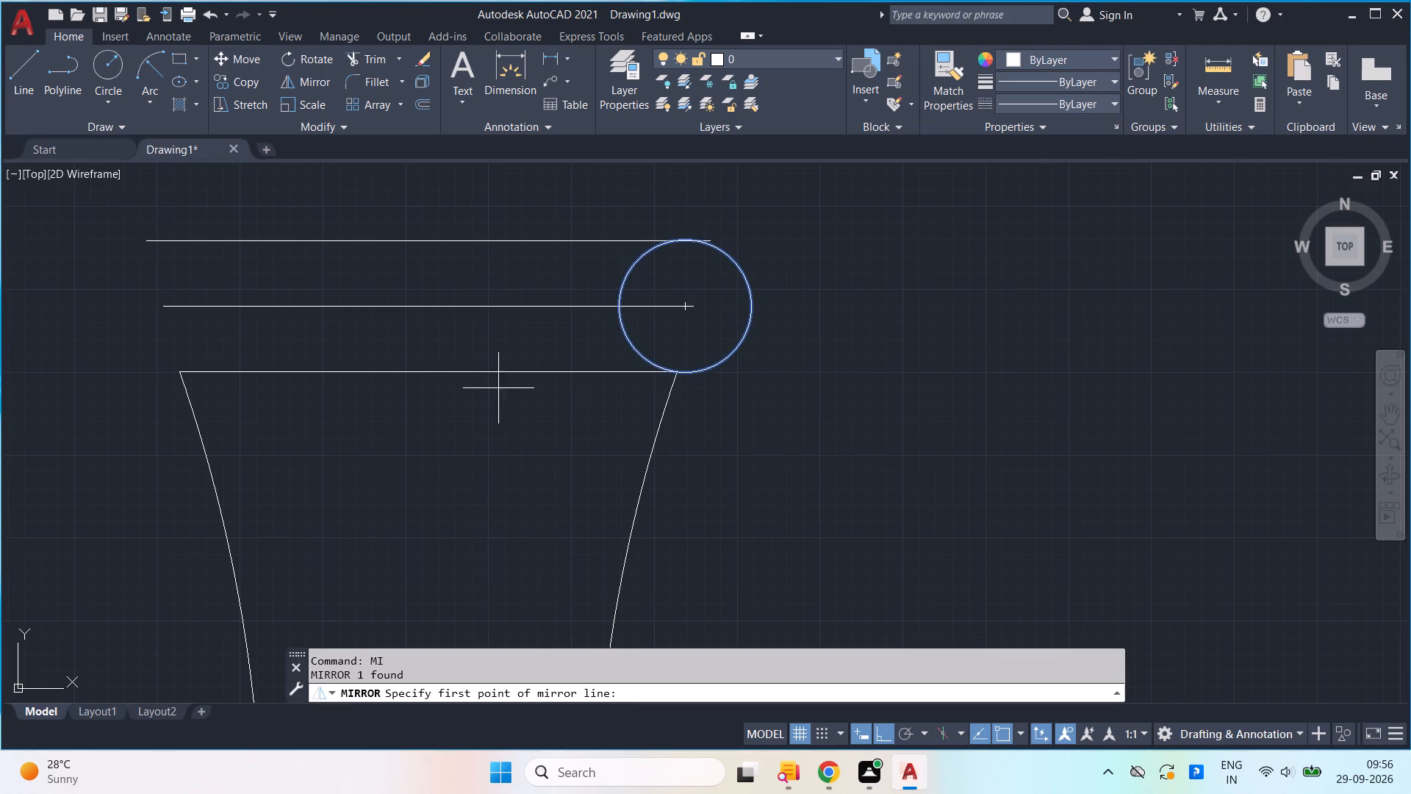
click(433, 375)
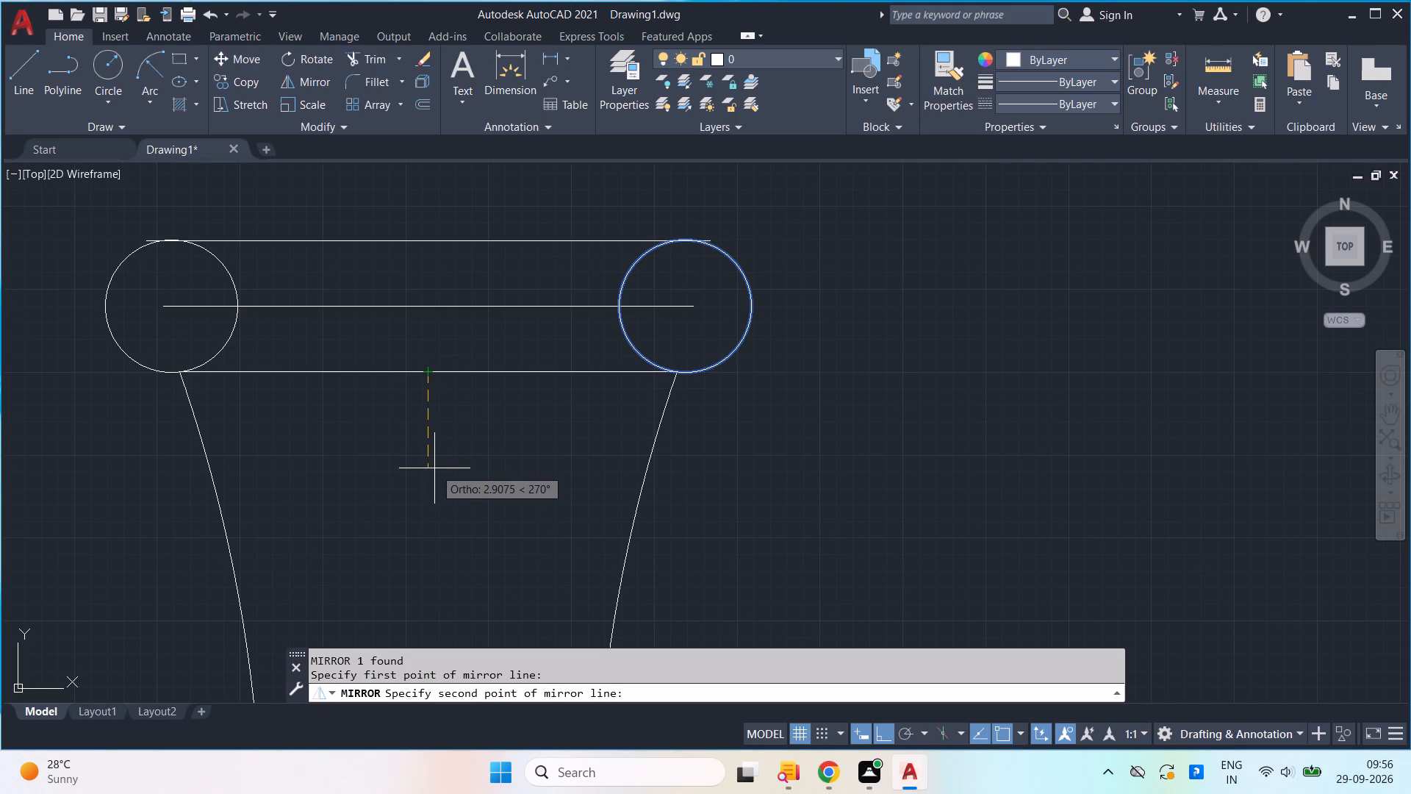
click(434, 468)
key(Return)
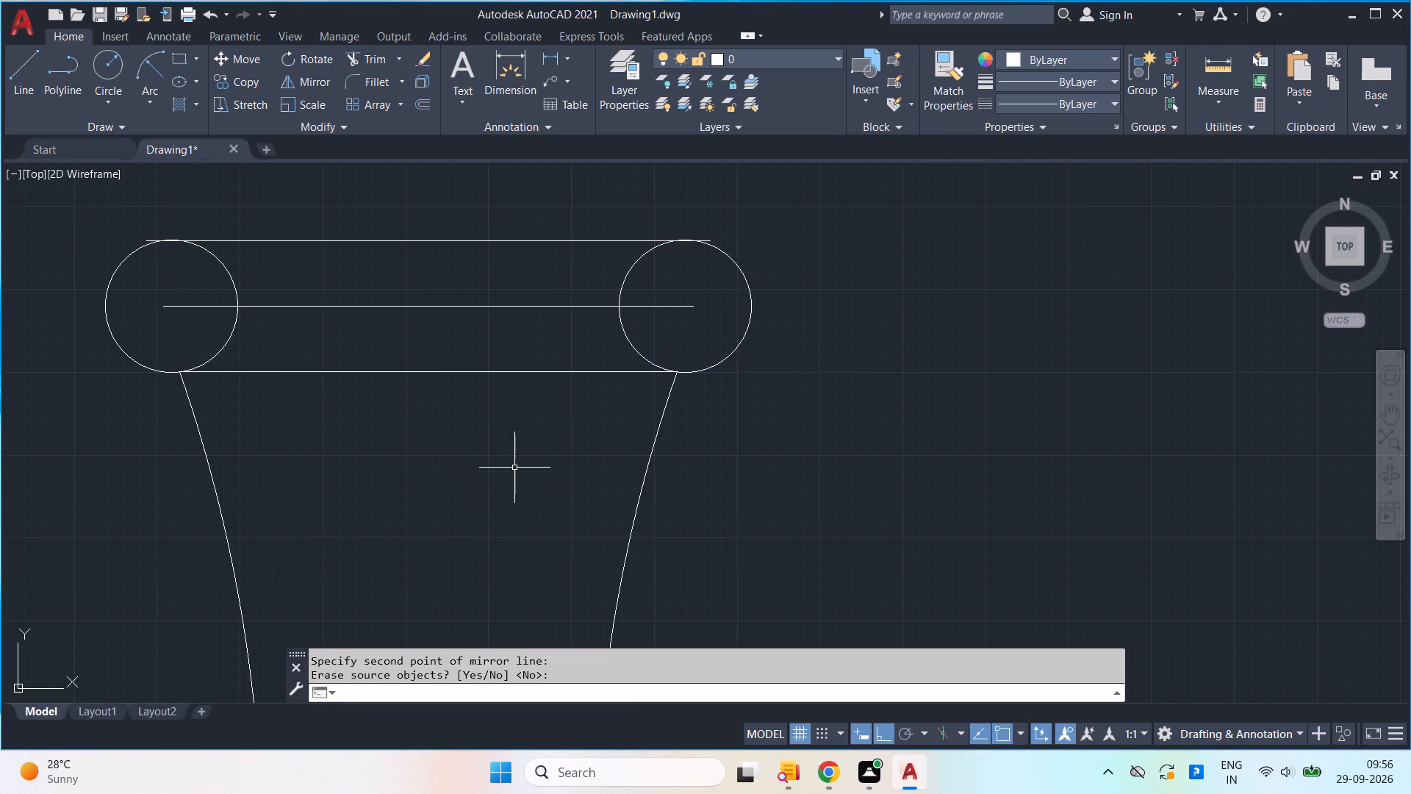
Trim away the mid-height construction line and the inner halves of both circles.
text(tr)
key(Return)
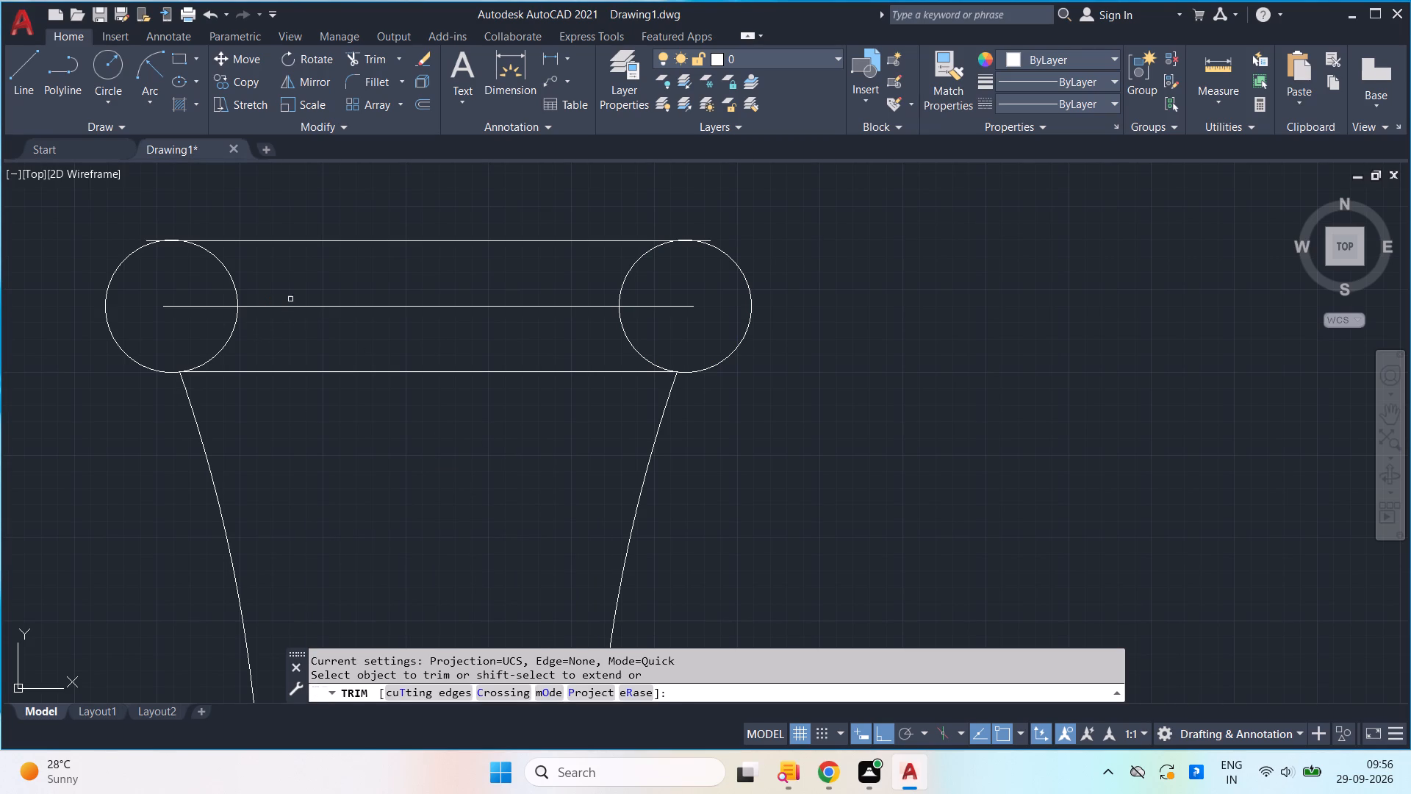
drag(290, 299, 308, 343)
drag(166, 284, 181, 313)
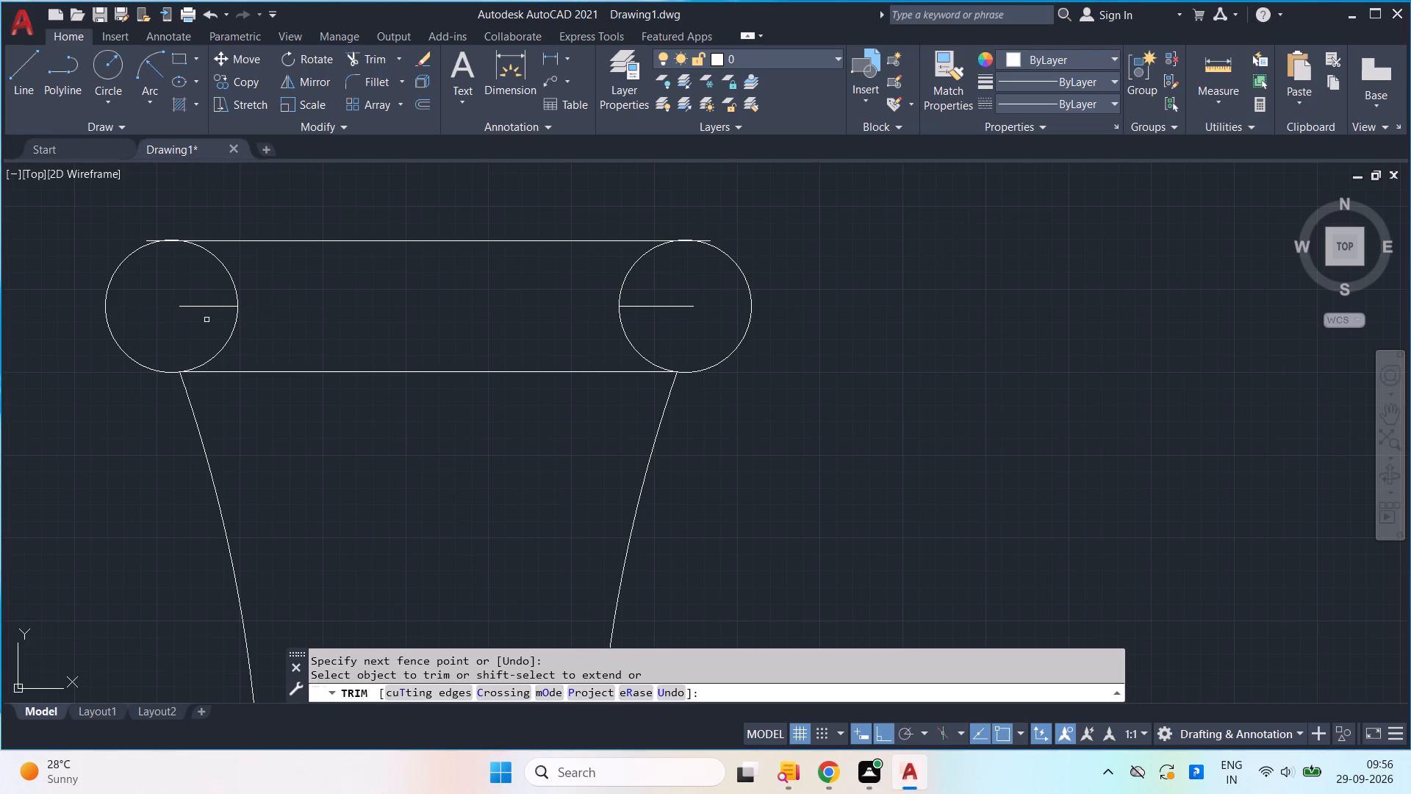
drag(206, 323, 234, 356)
drag(195, 271, 234, 287)
drag(628, 310, 669, 313)
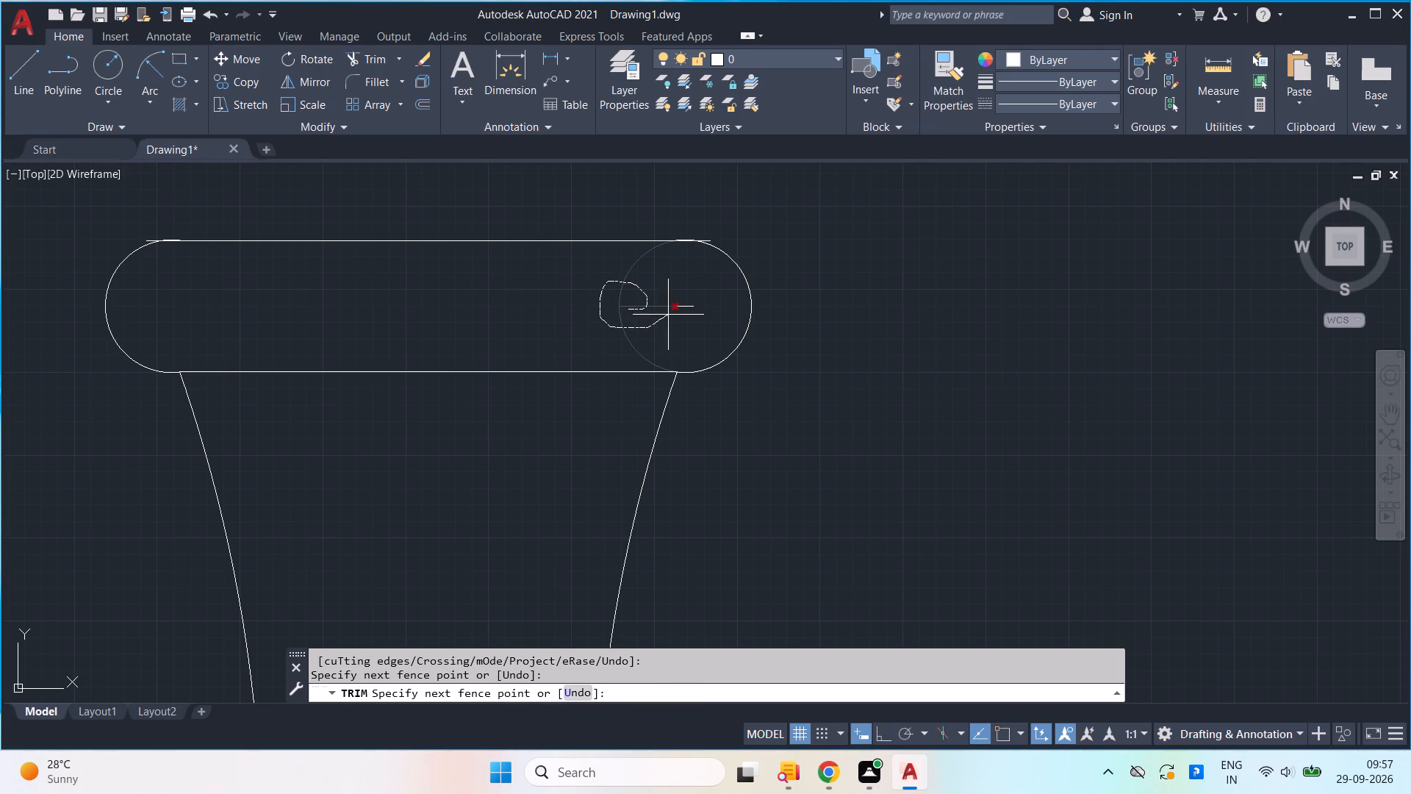
drag(669, 313, 686, 313)
Trim the top line's overhang and the arc's small bulge above the line at the collar's right end.
scroll(732, 242, up, 3)
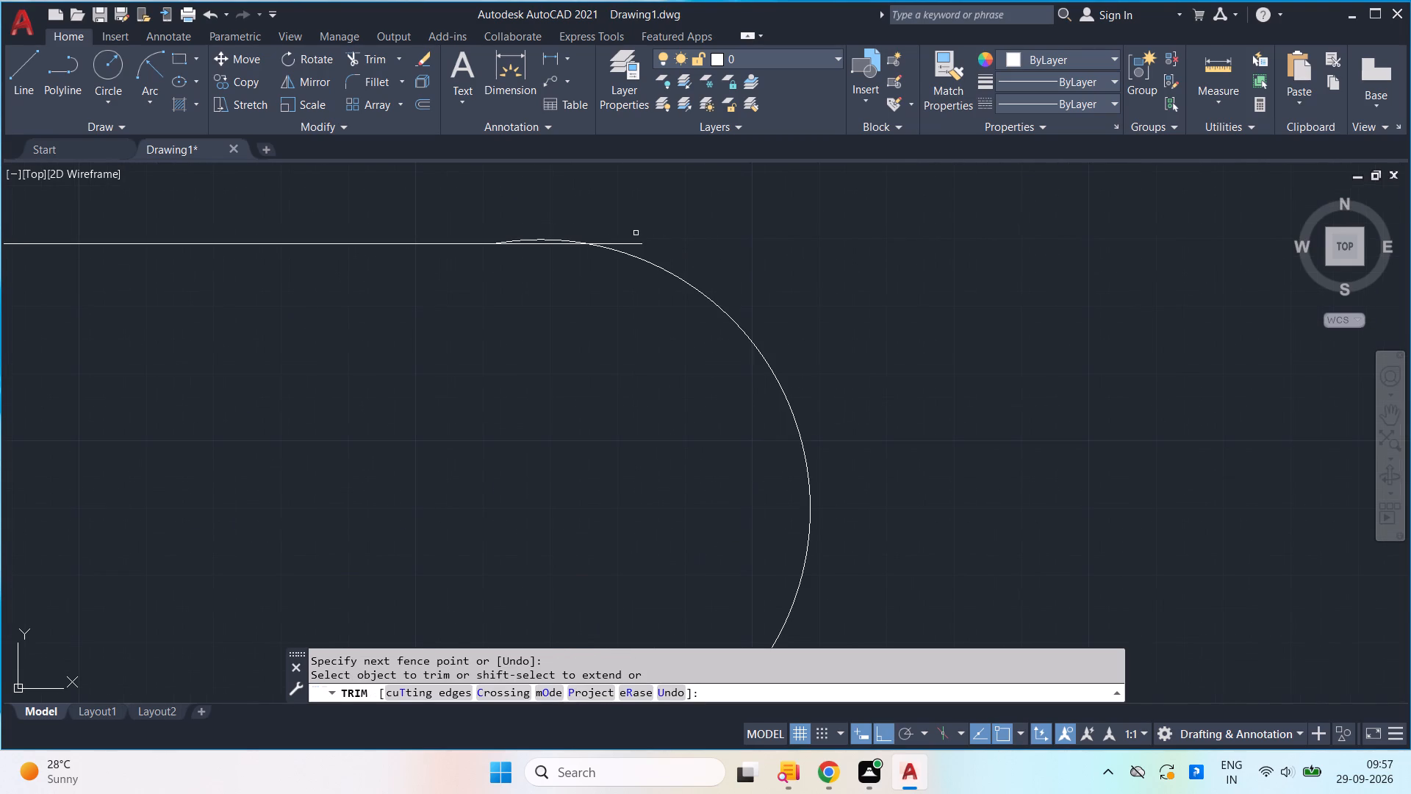
click(625, 243)
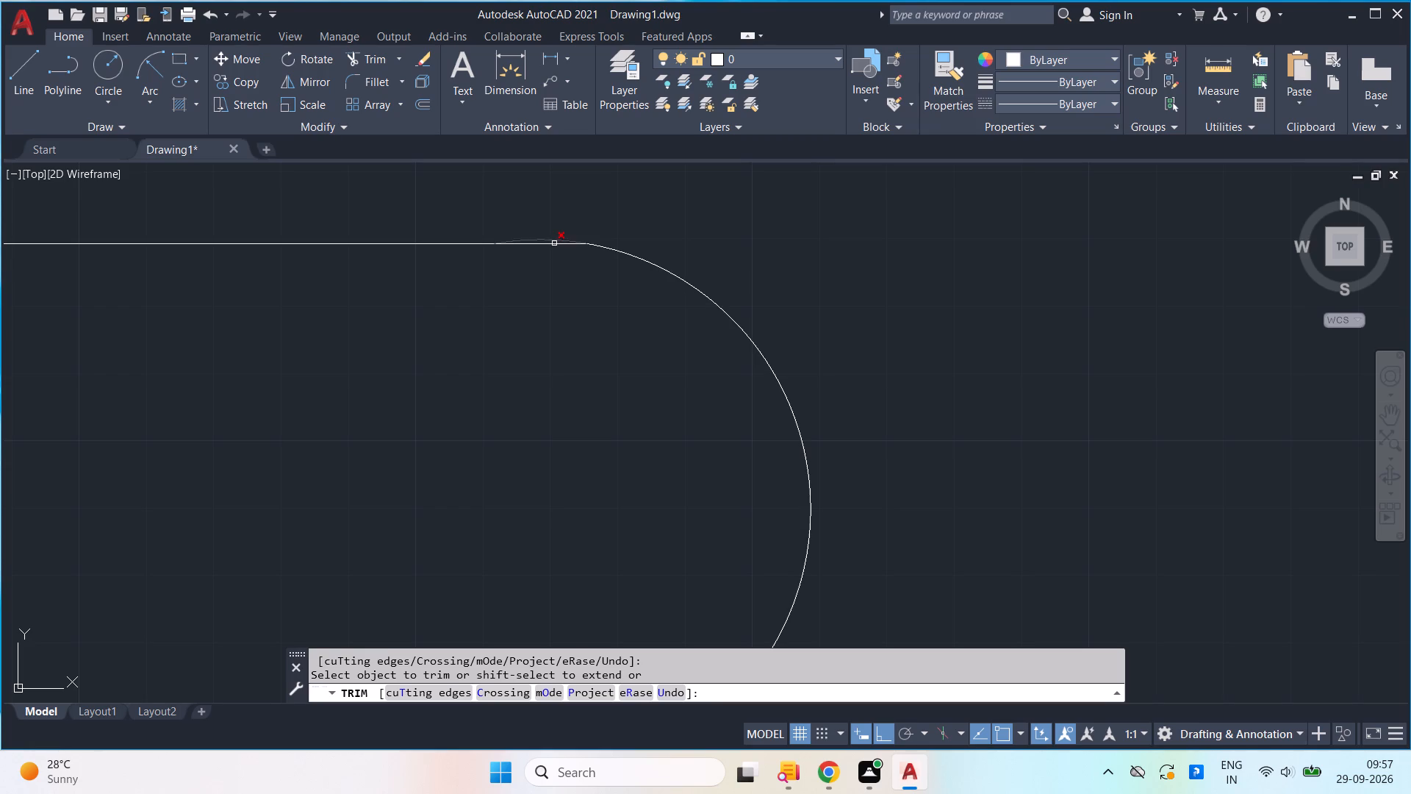
click(554, 243)
key(ctrl+z)
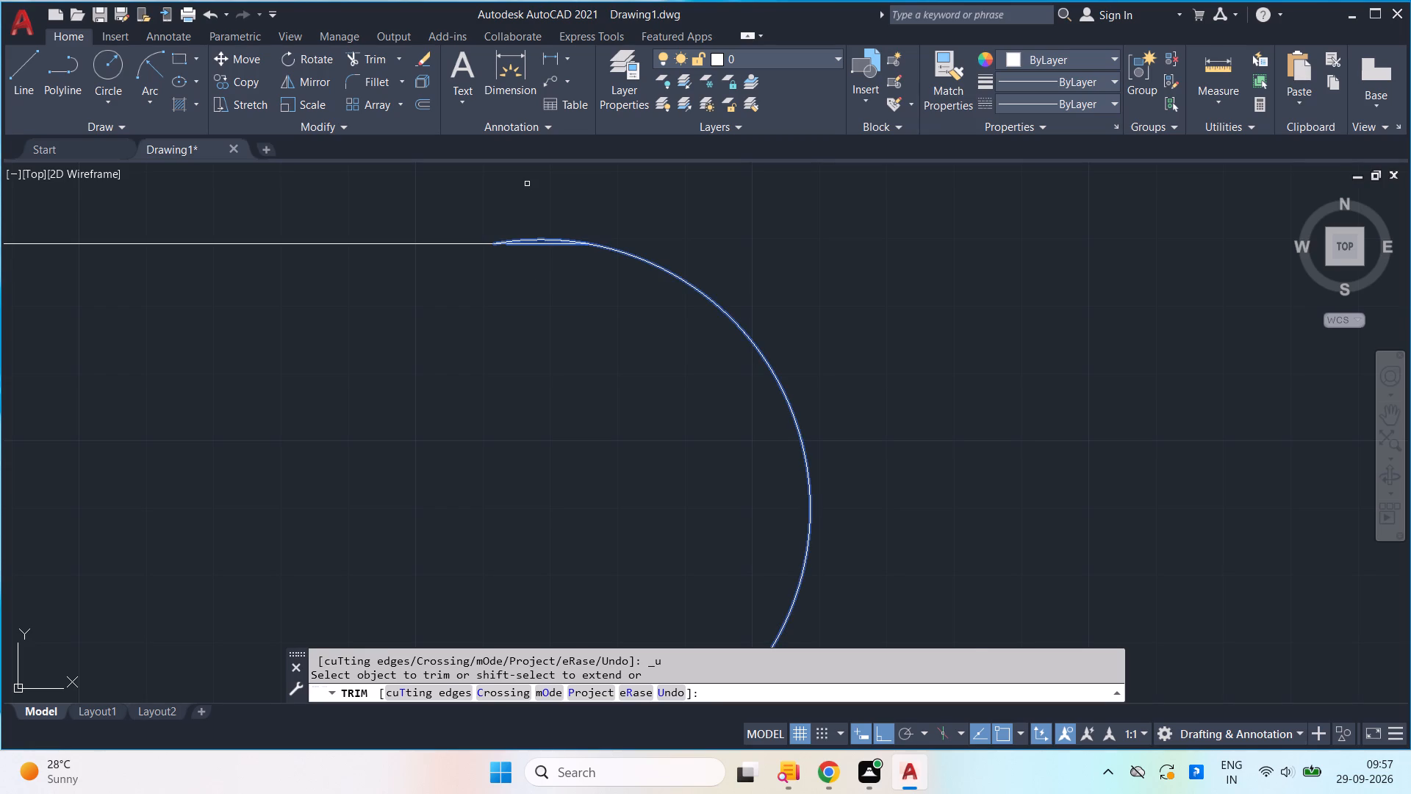
scroll(527, 207, up, 1)
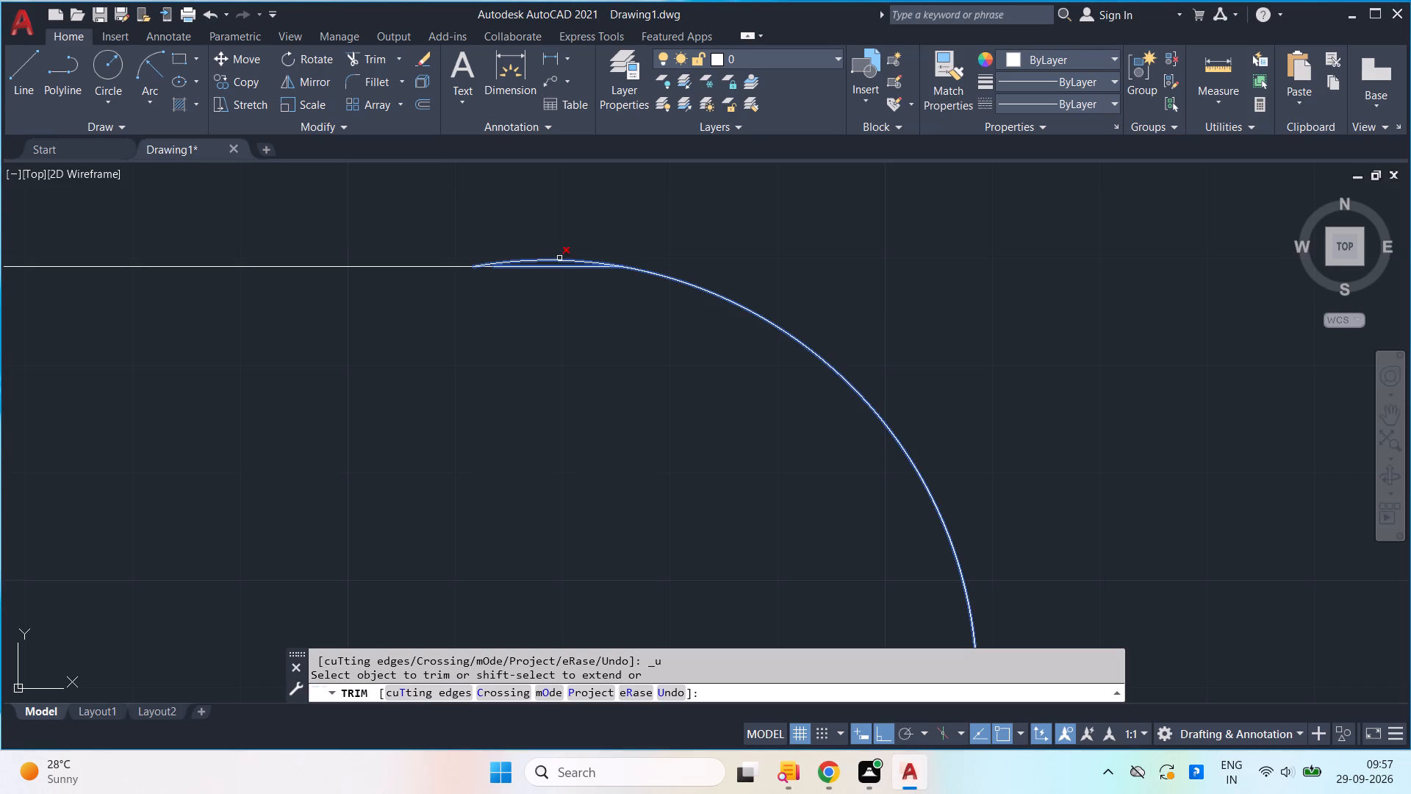
click(559, 258)
Trim the top line's overhang and the arc's small bulge above the line at the collar's left end.
scroll(572, 257, down, 2)
middle_drag(553, 271, 897, 355)
middle_drag(225, 350, 725, 353)
scroll(432, 362, up, 1)
middle_drag(161, 327, 859, 318)
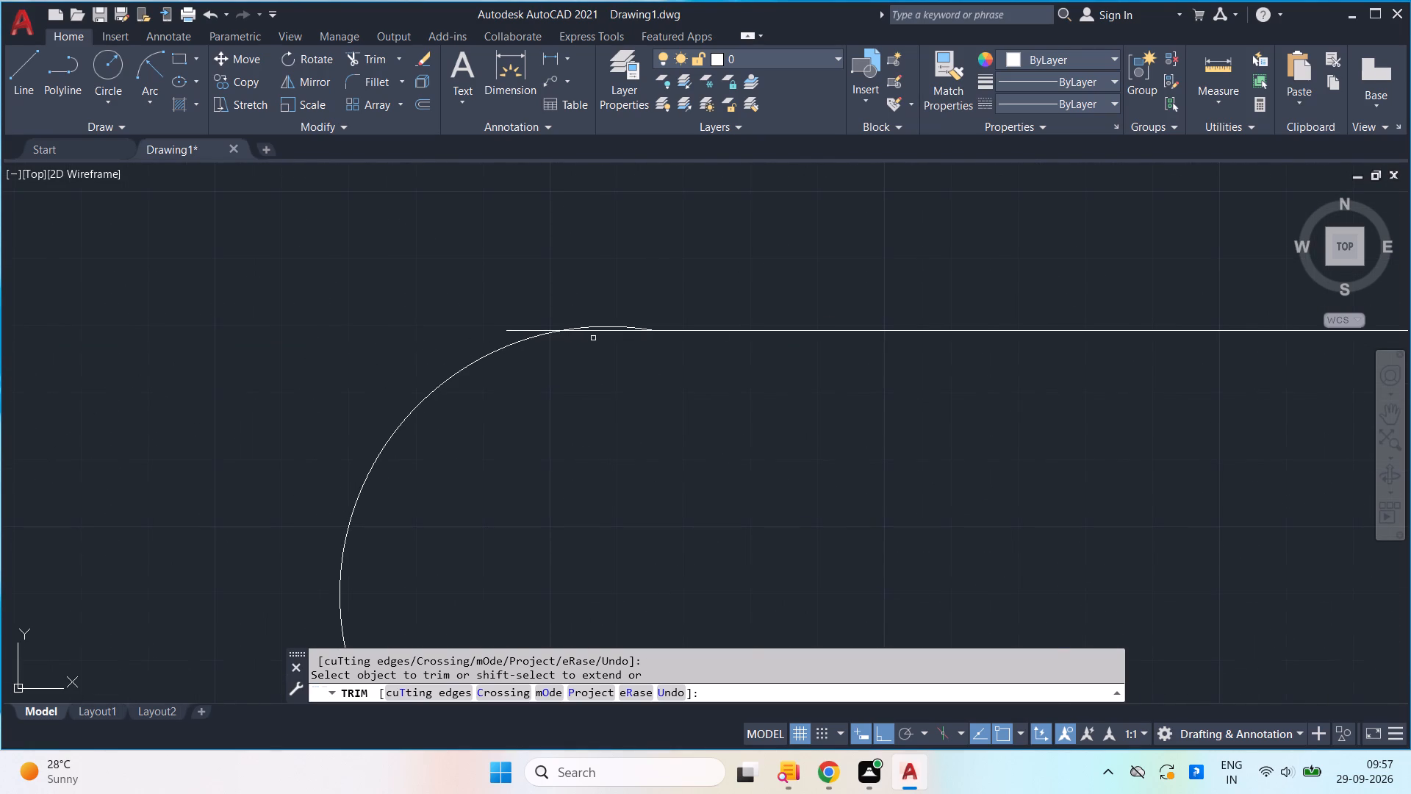
click(535, 329)
click(612, 326)
key(Escape)
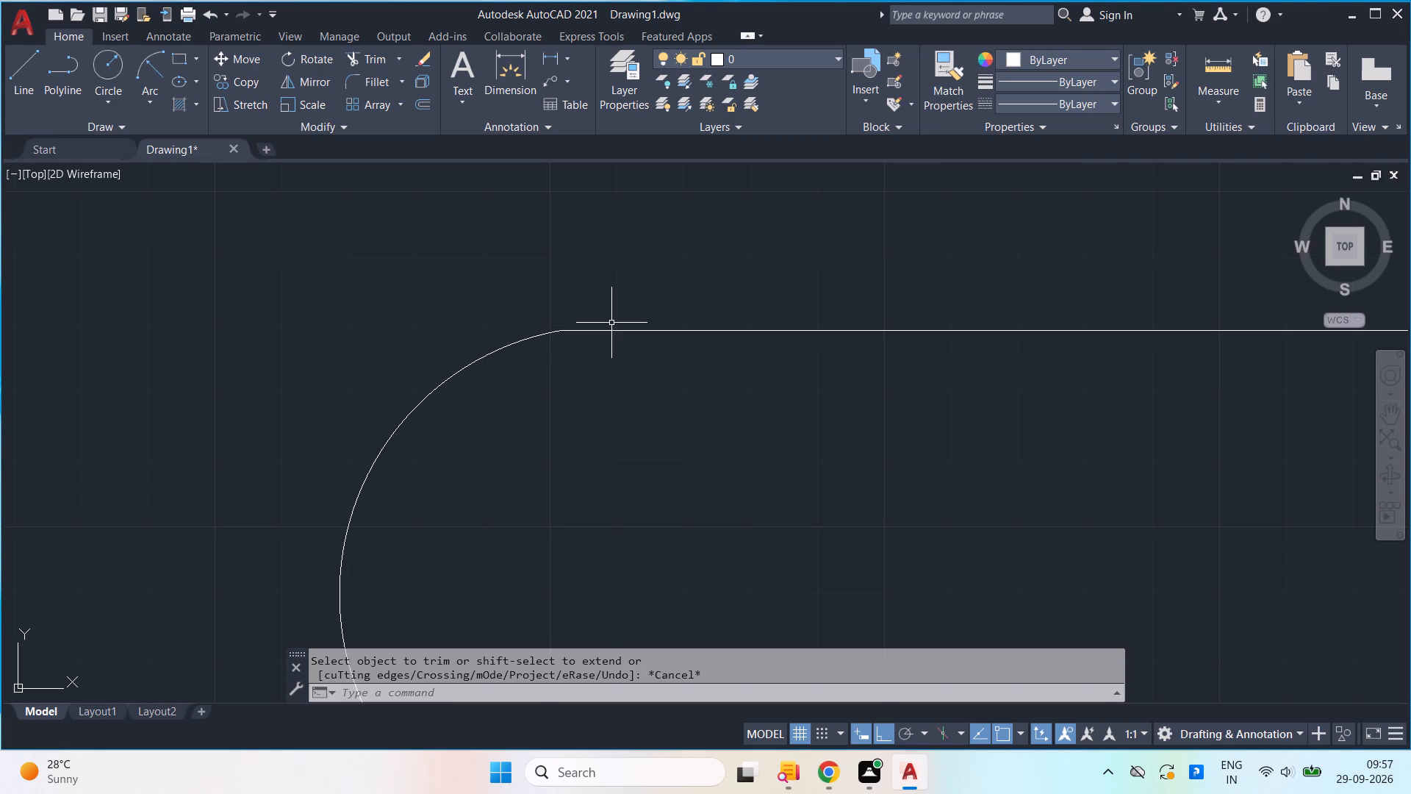
Check the collar's top line with the quick measure tool.
scroll(608, 331, down, 3)
middle_drag(1019, 328, 916, 339)
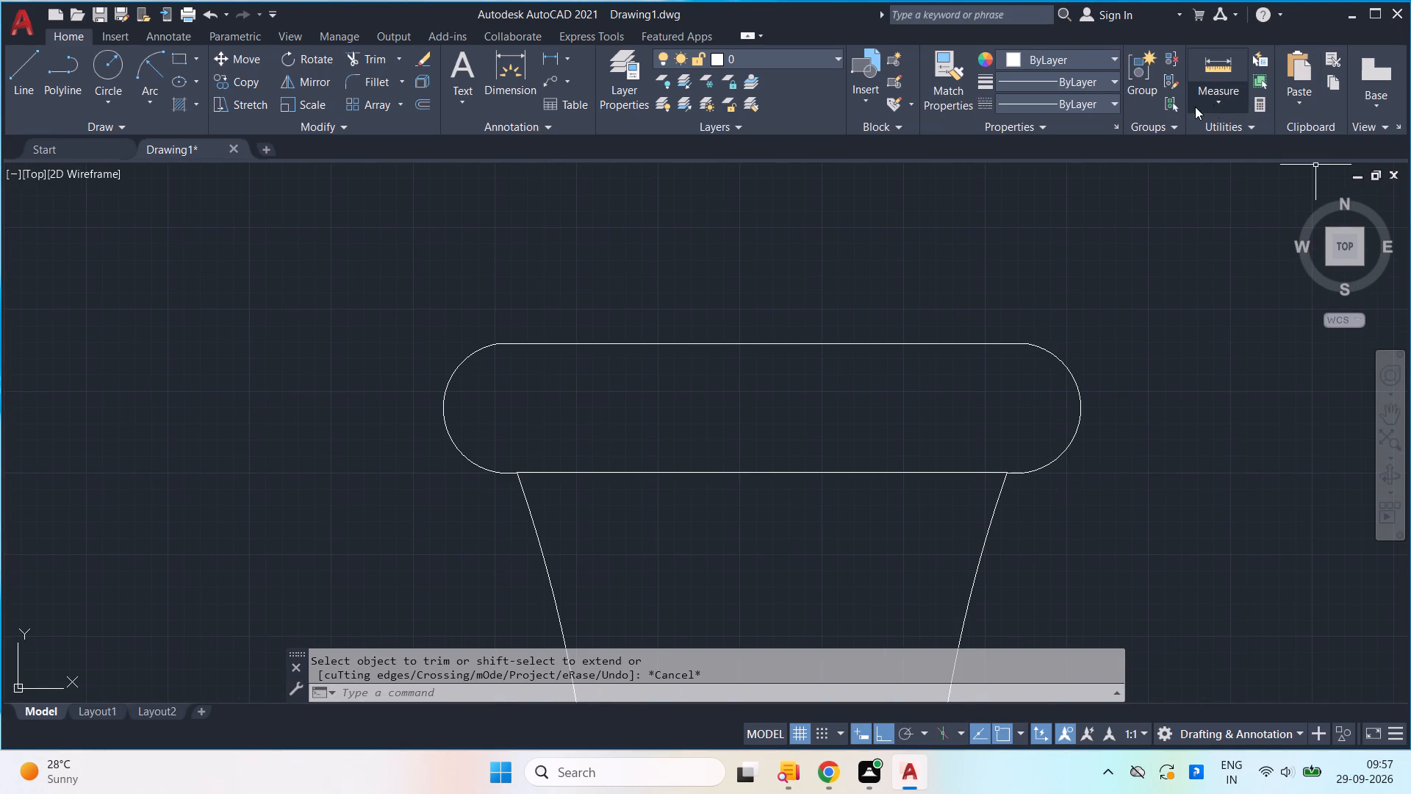
click(1207, 105)
click(1213, 136)
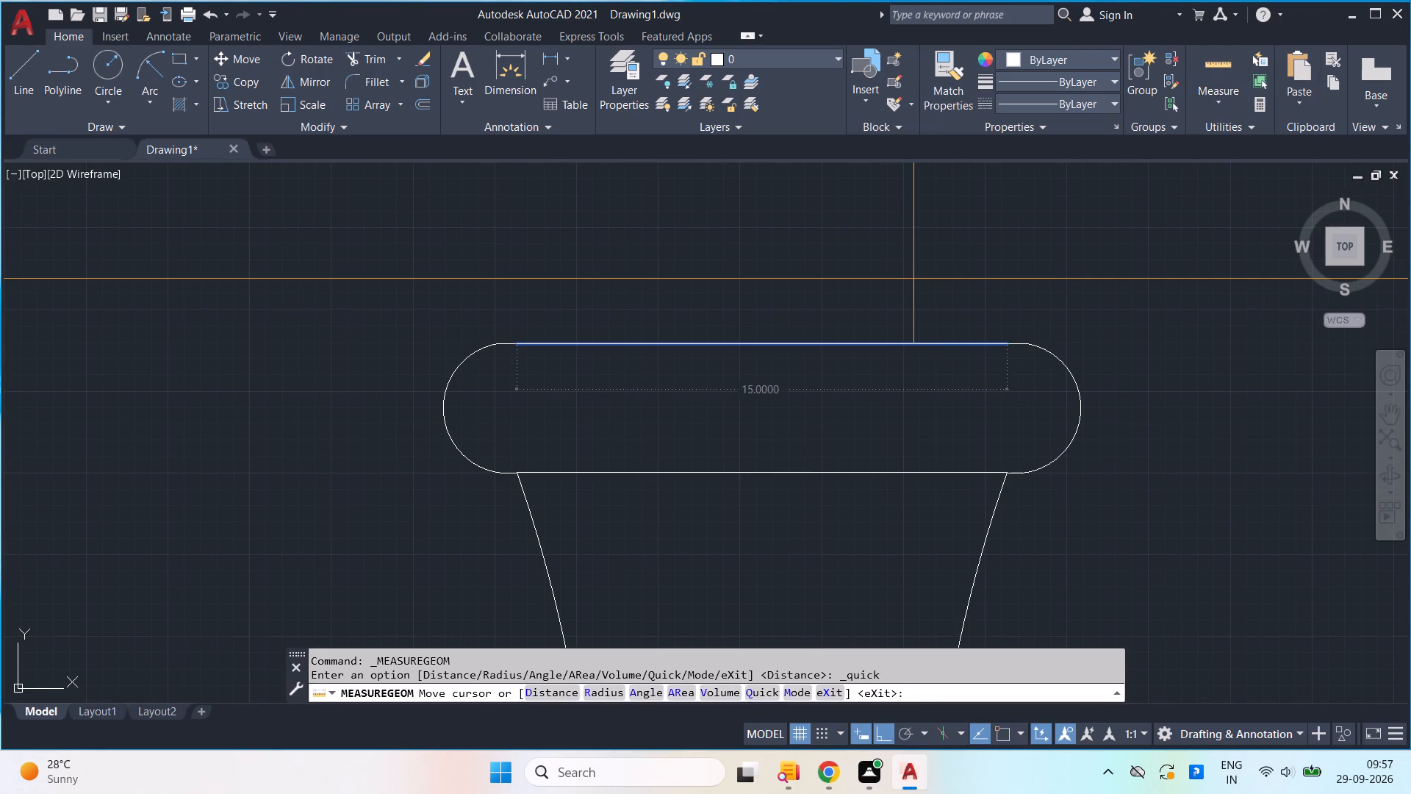
key(space)
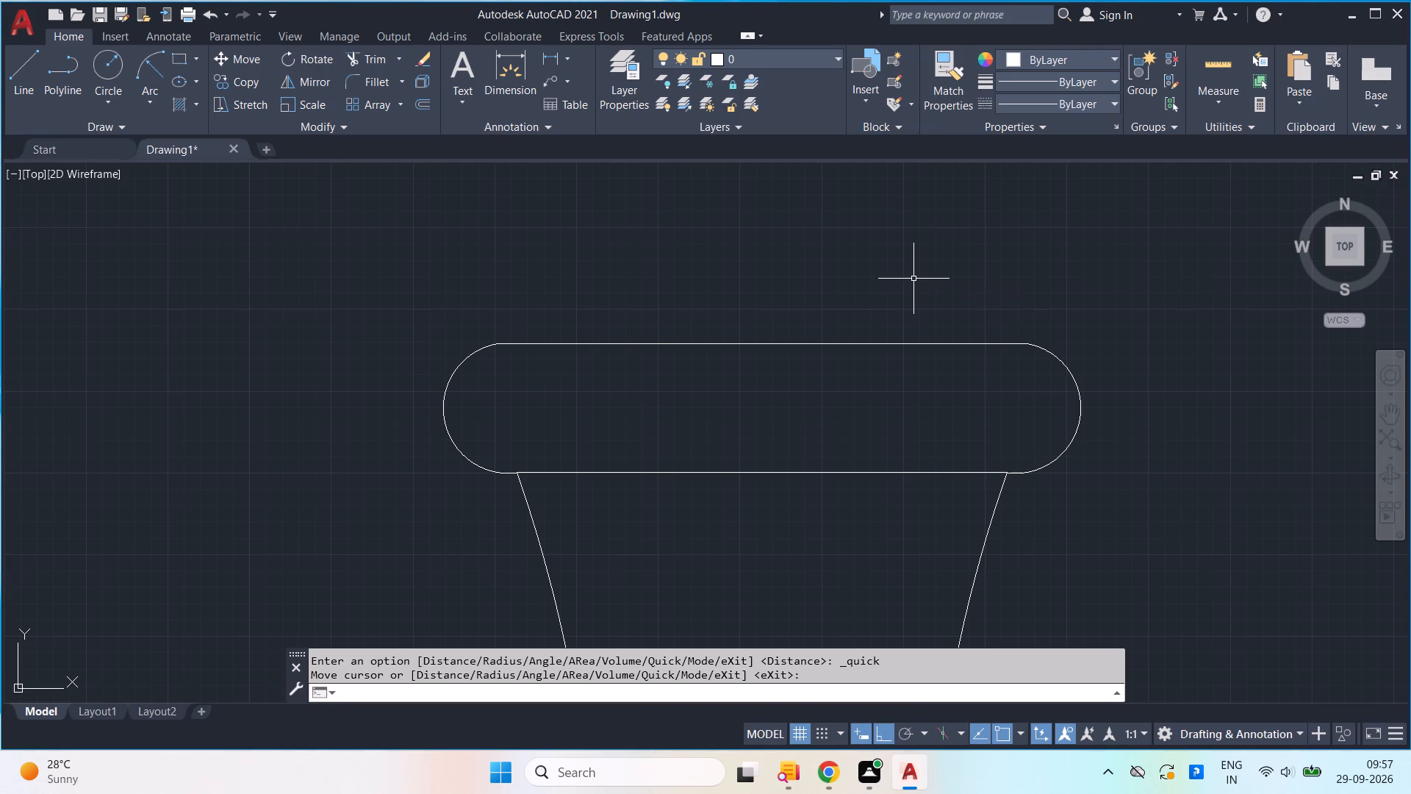
Measure the collar's overall width horizontally at mid-height from the left arc's outermost point.
click(1213, 99)
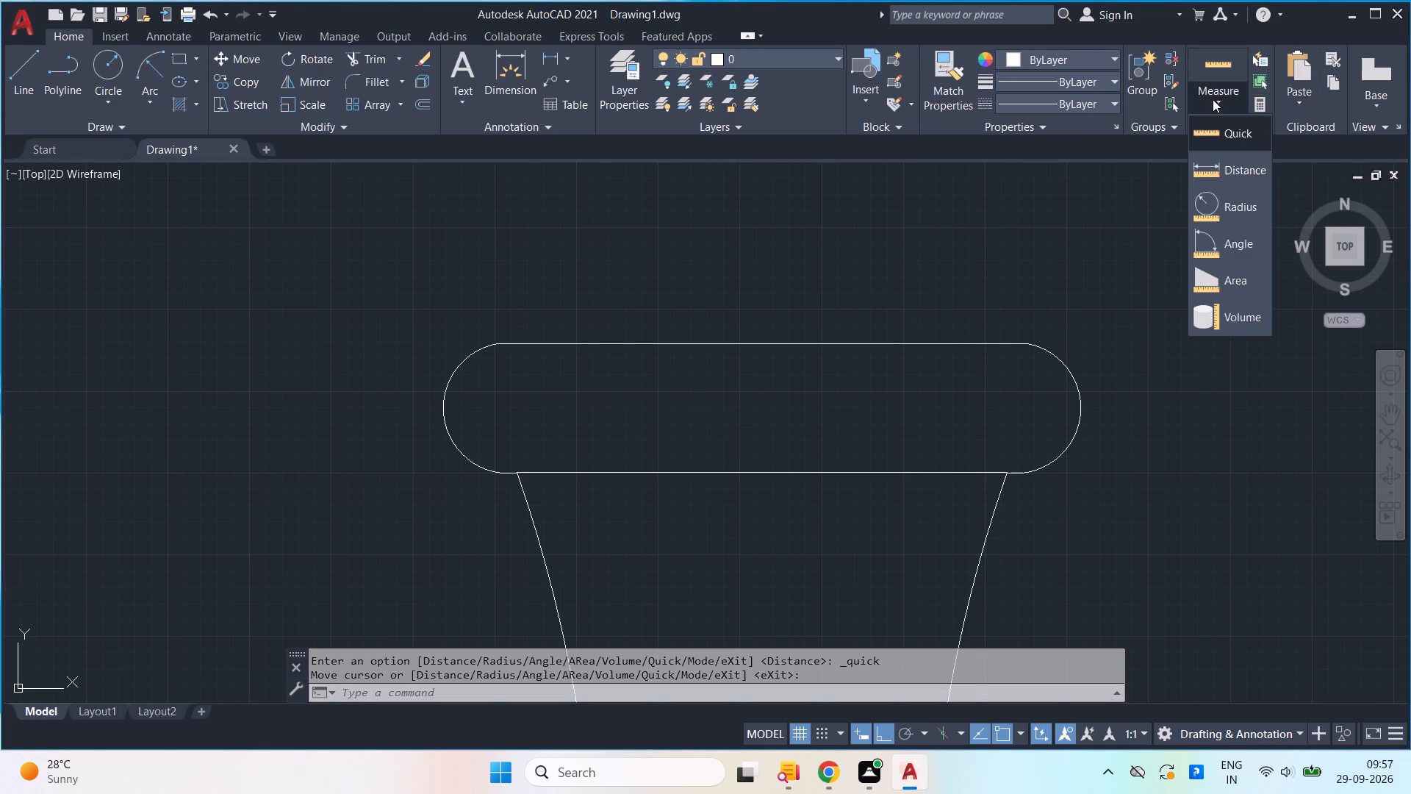
click(1220, 173)
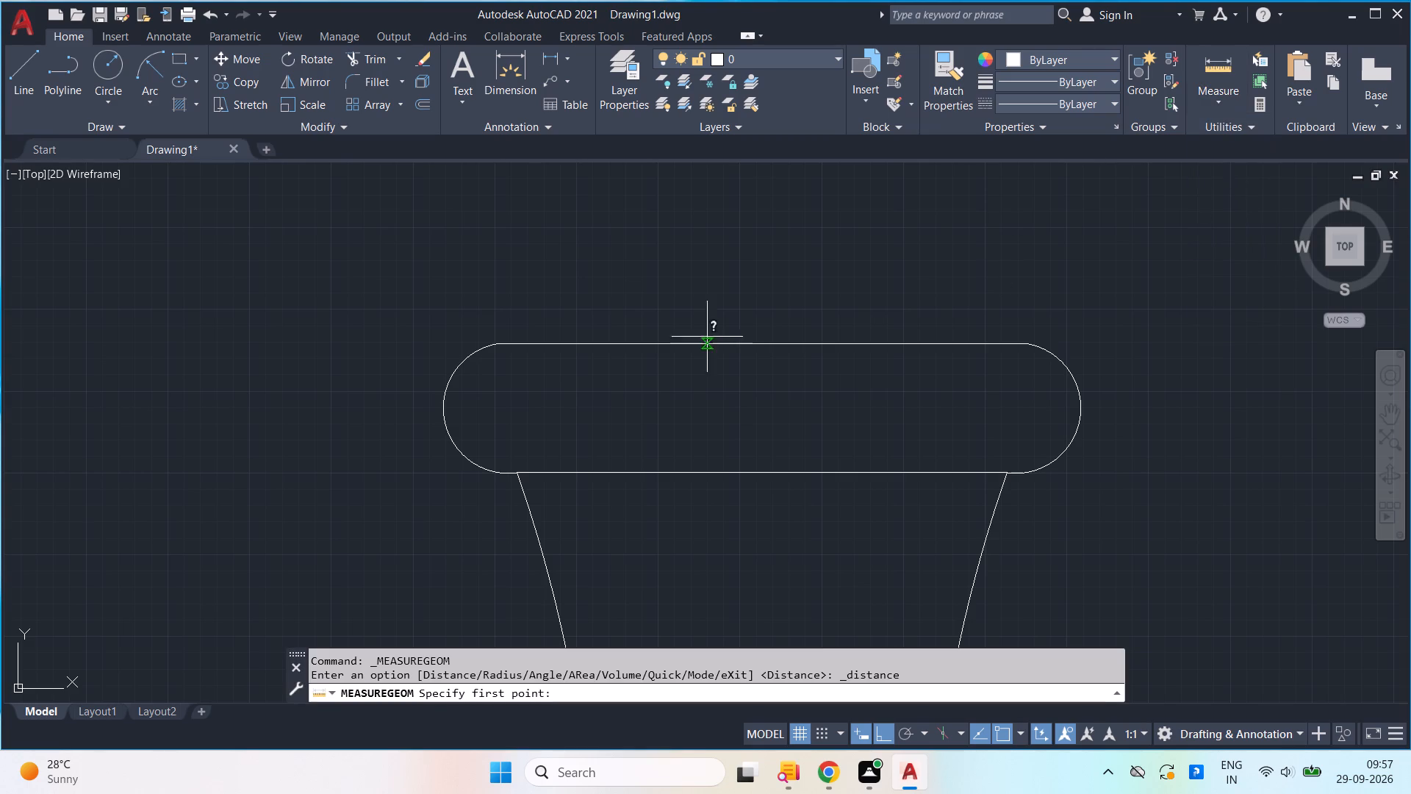
click(445, 407)
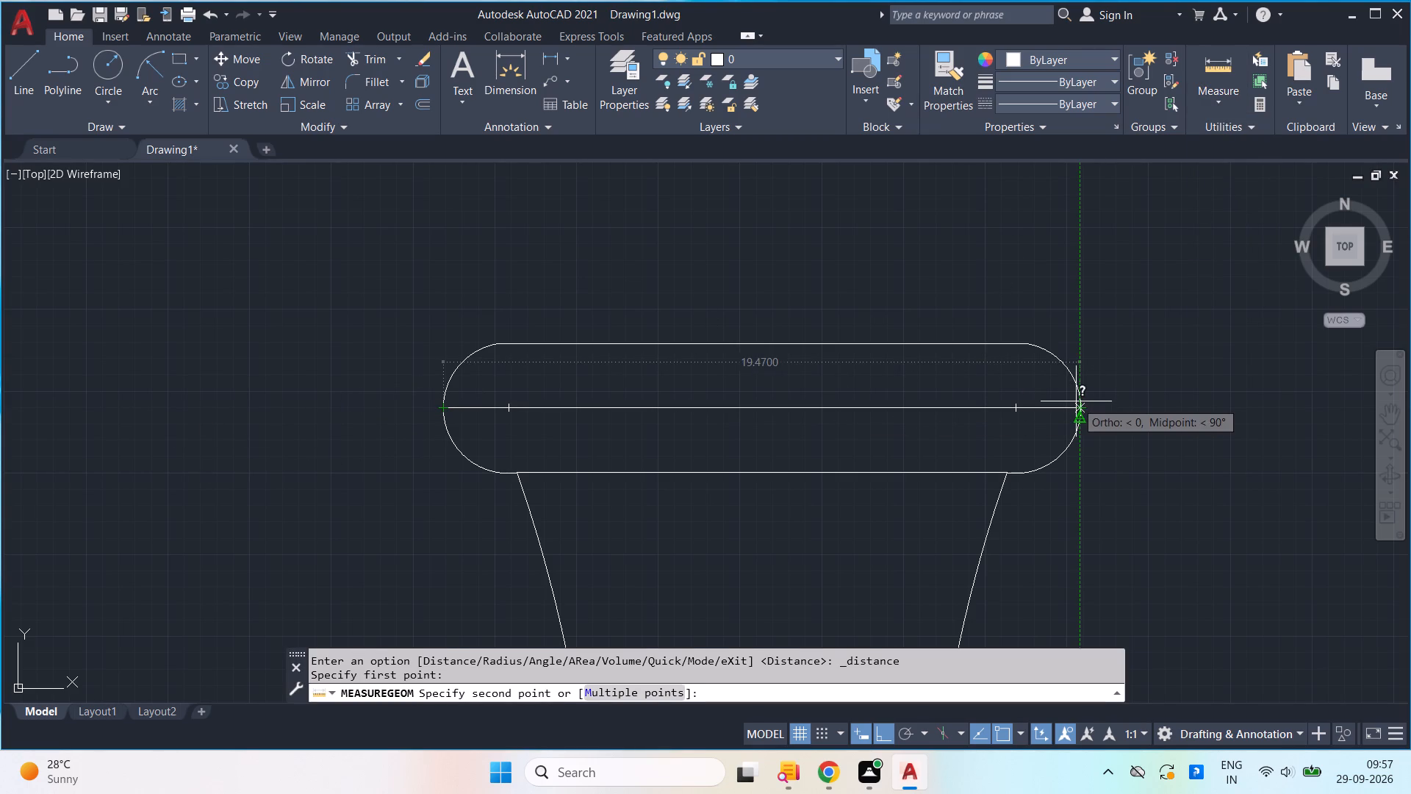
key(space)
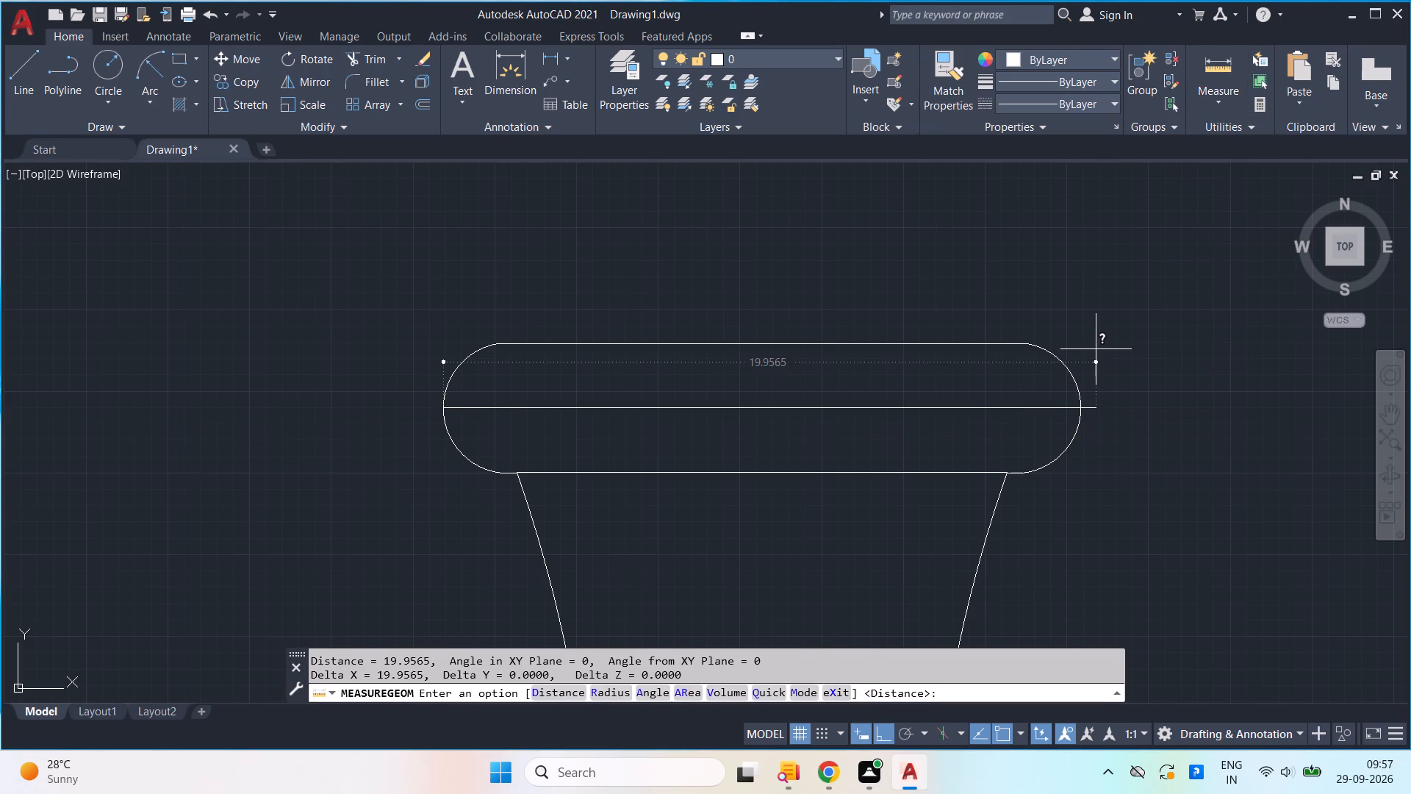
key(Escape)
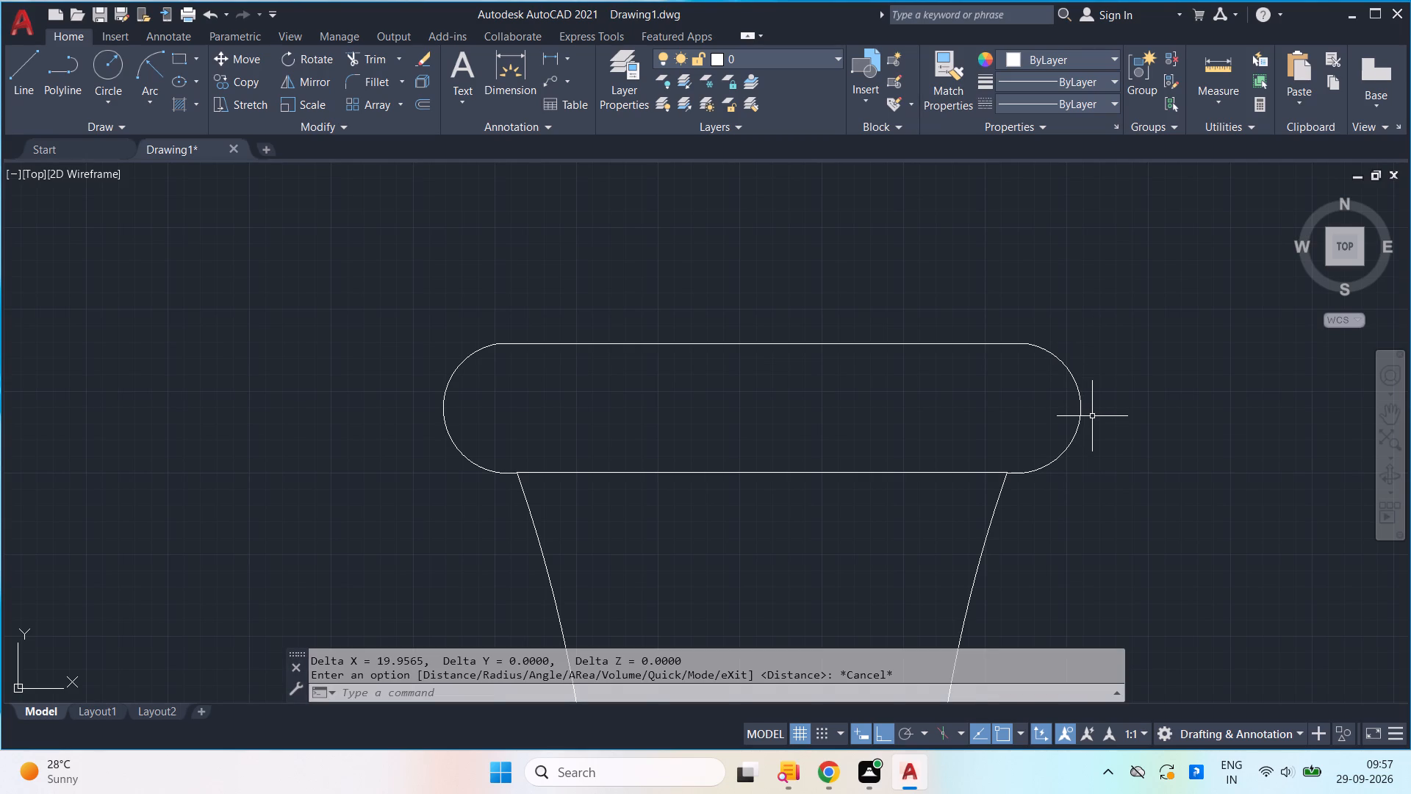
Check the collar's top line, height and side radii with the quick measure tool.
scroll(1091, 420, down, 1)
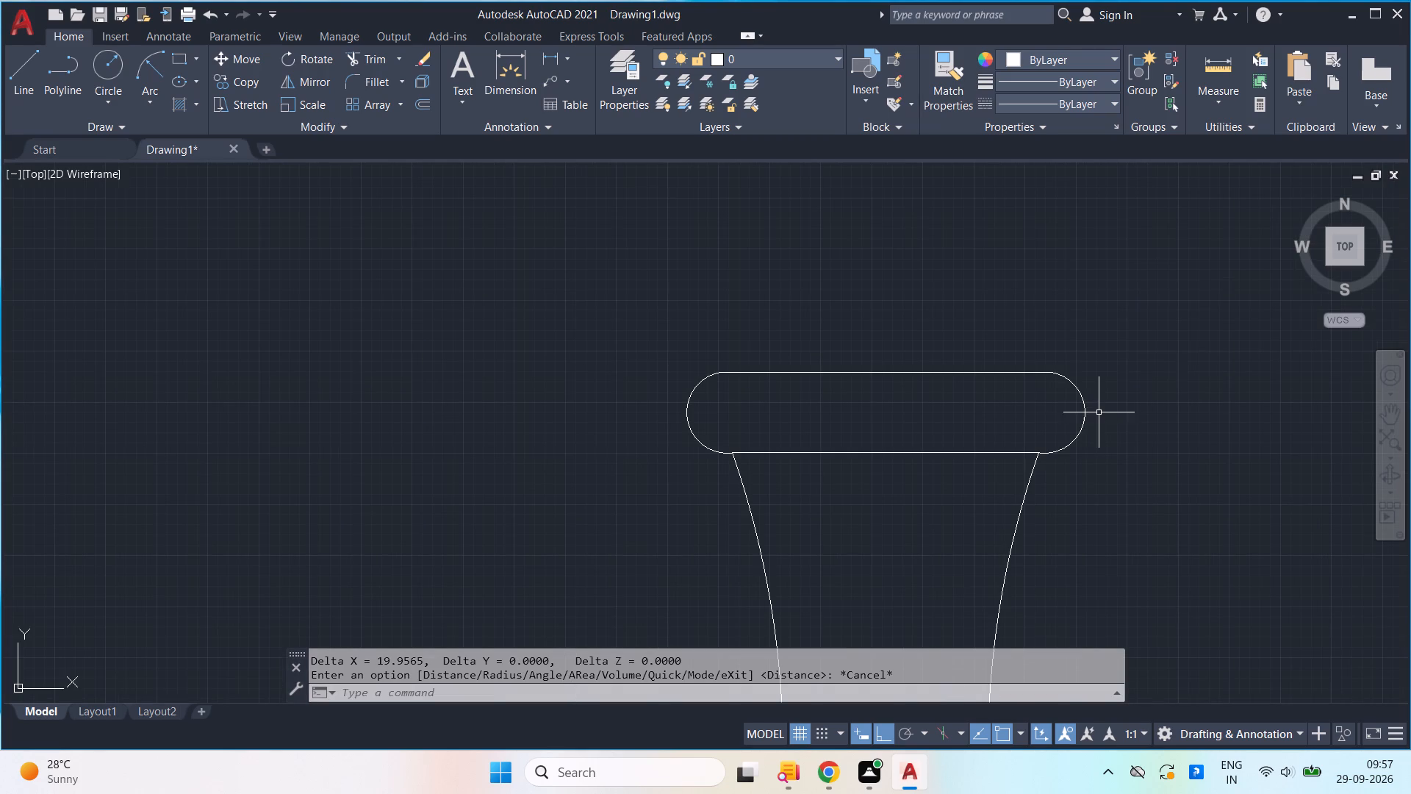
scroll(1060, 437, up, 1)
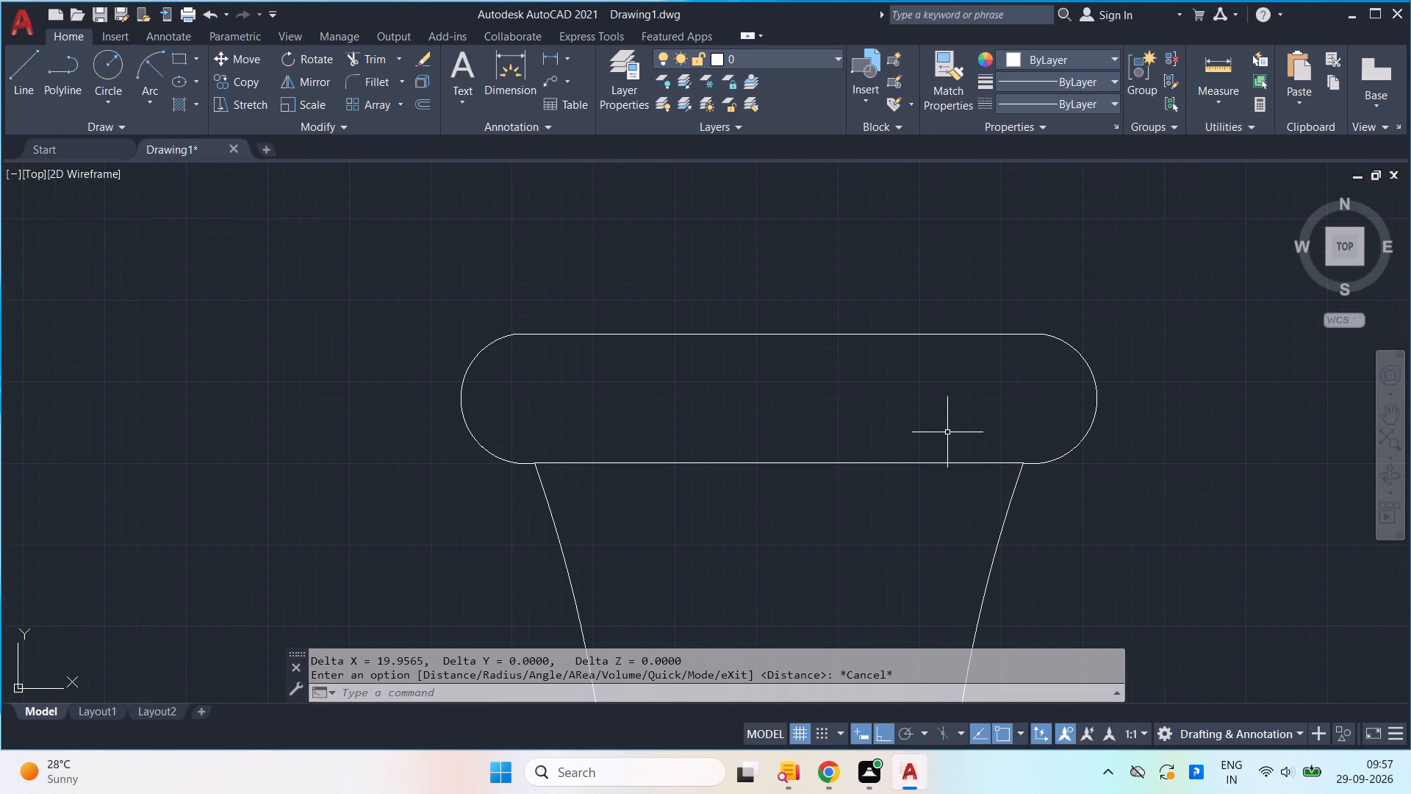
middle_drag(943, 432, 904, 473)
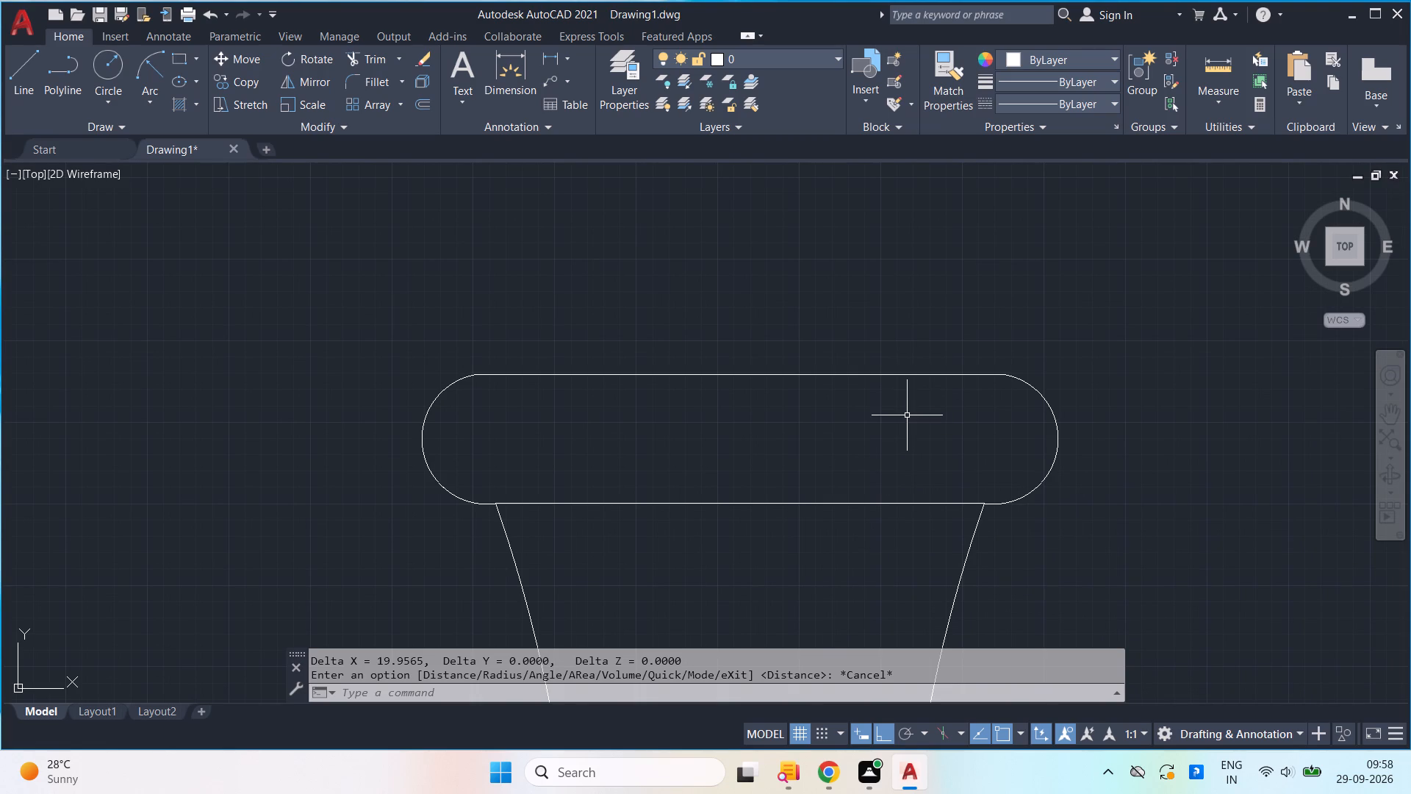
click(1224, 107)
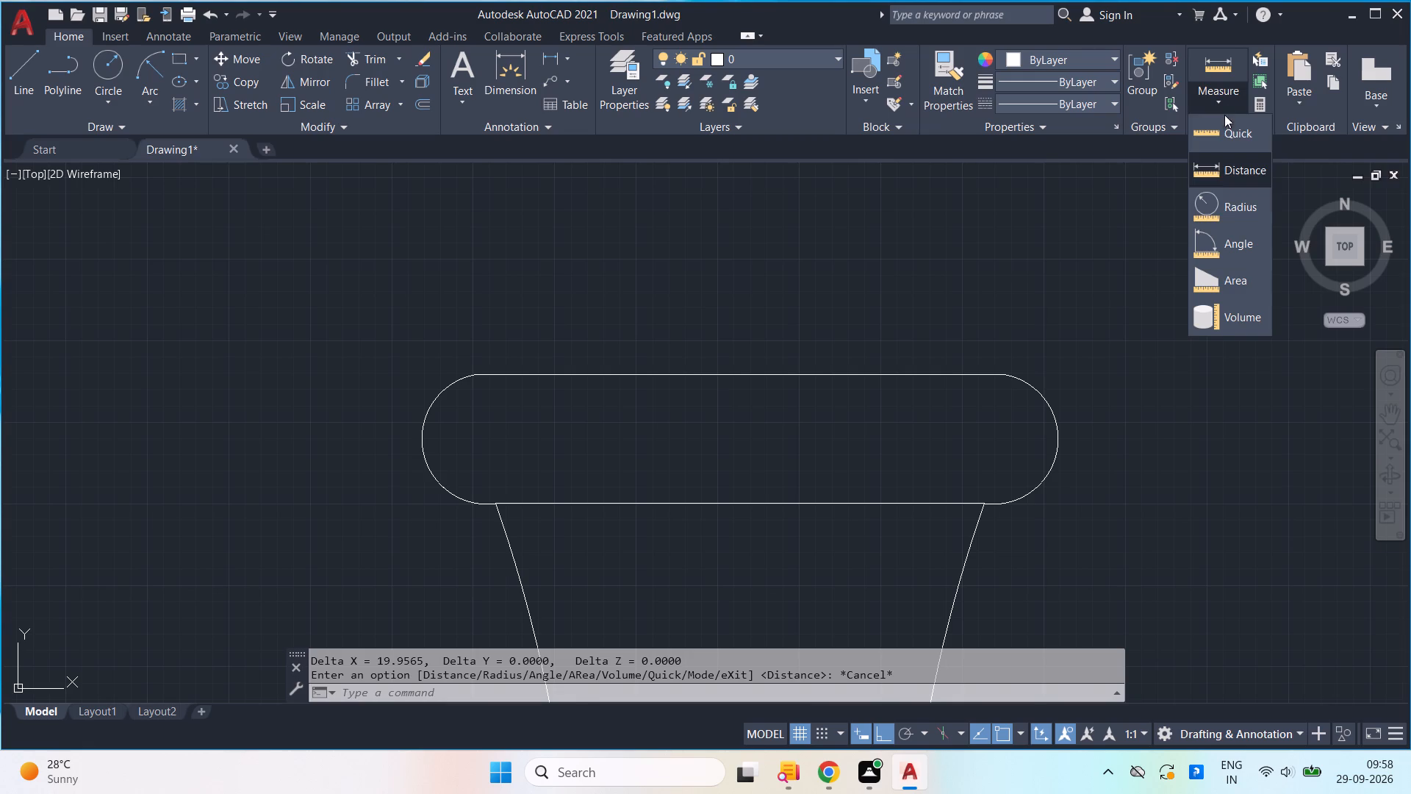
click(1228, 128)
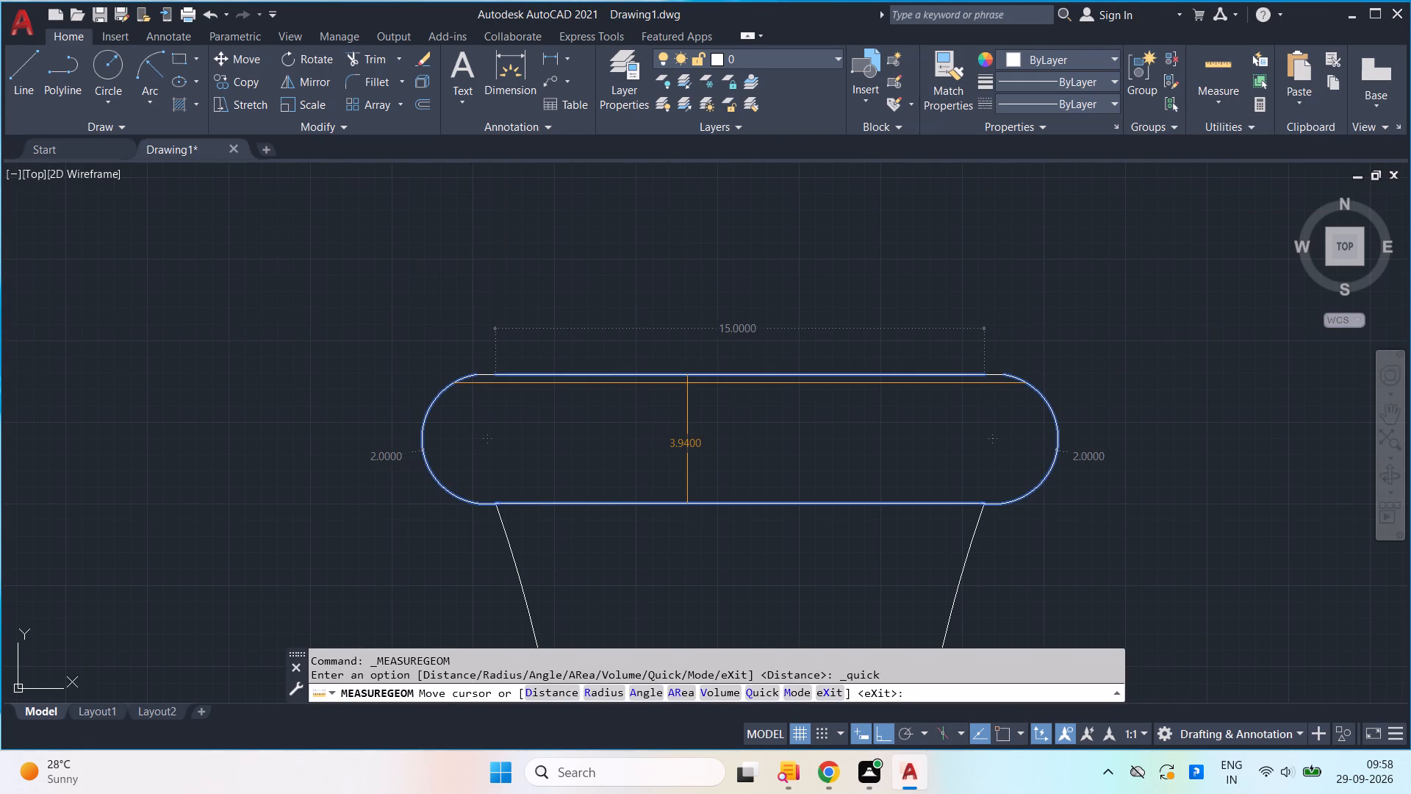
key(space)
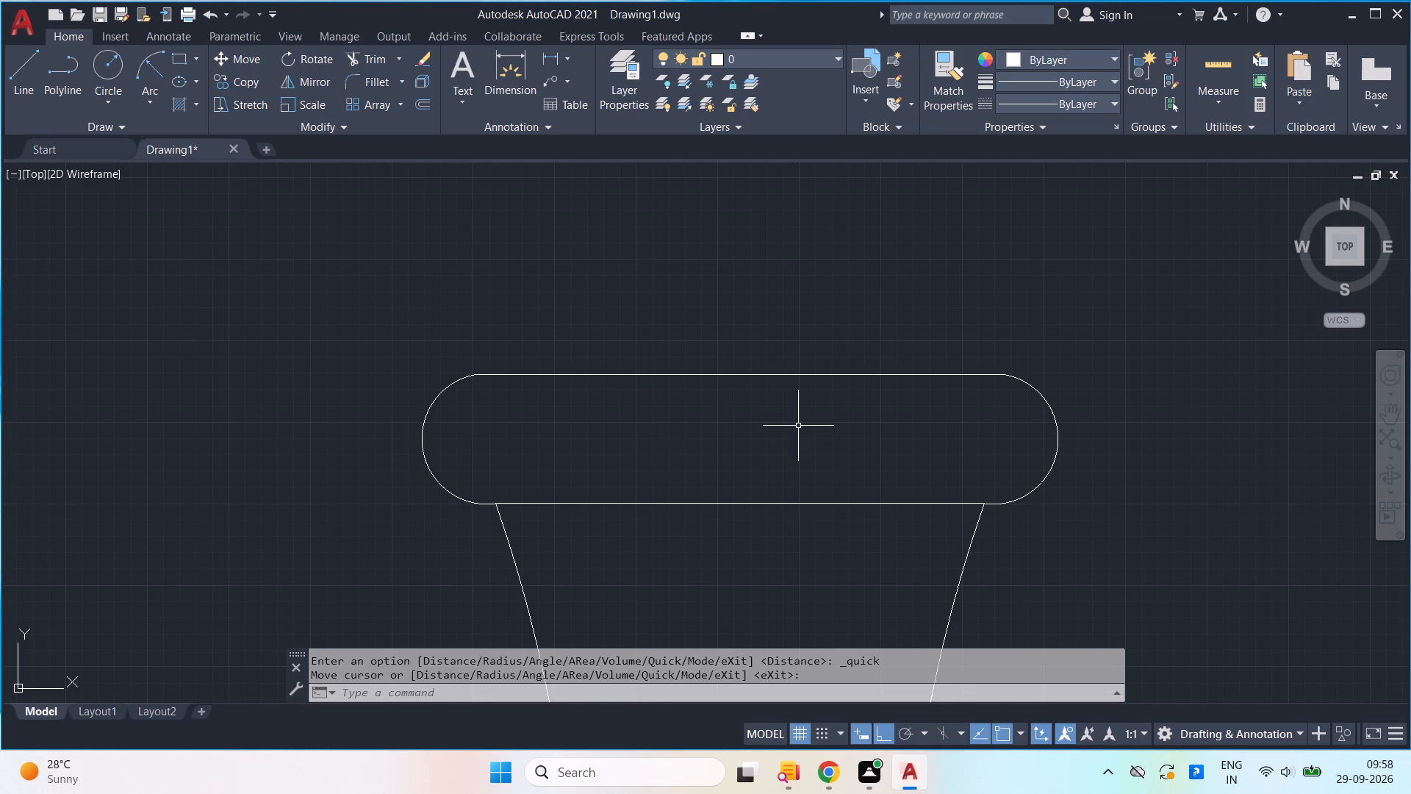
Copy the collar's middle top line 19.06 straight up from its midpoint.
drag(797, 425, 789, 415)
click(722, 317)
key(c)
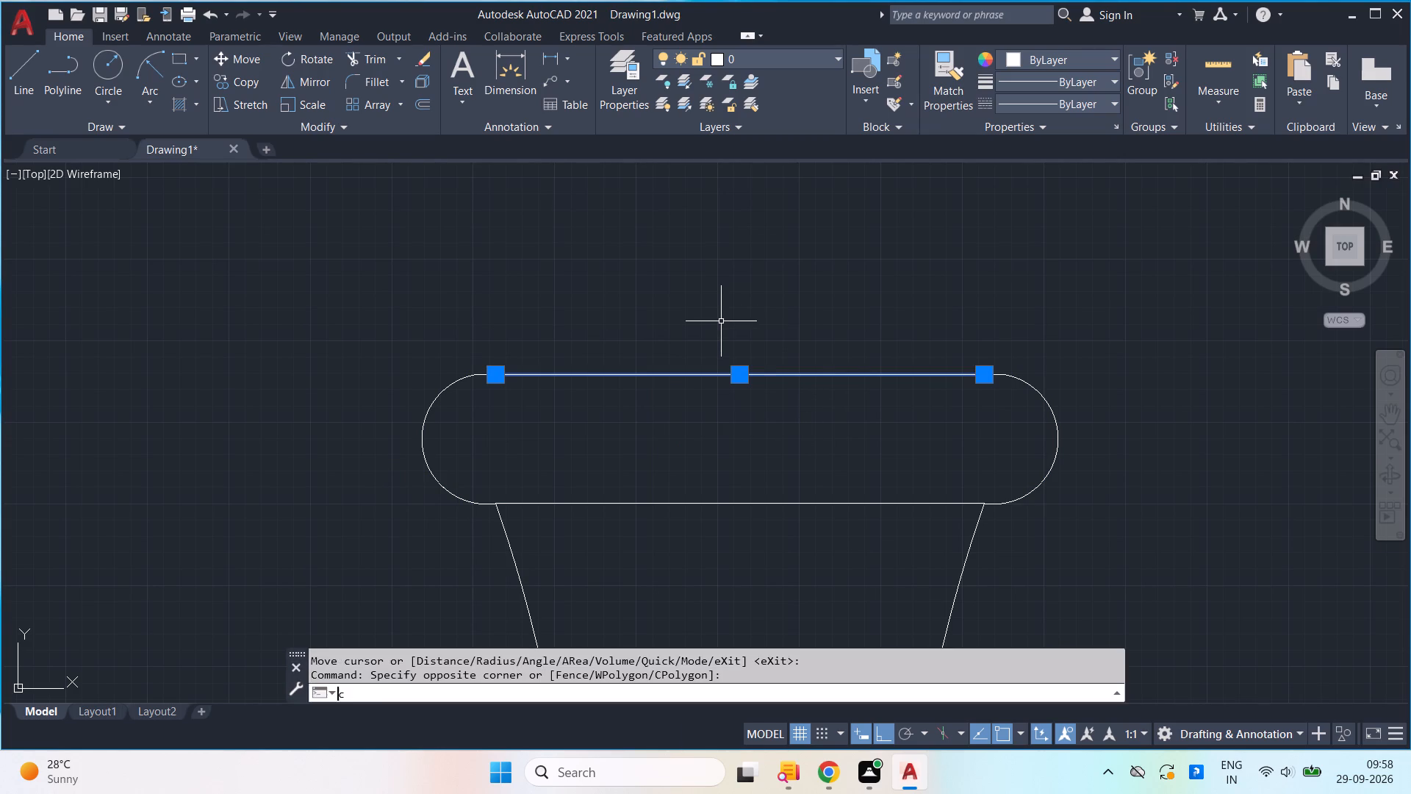
key(o)
key(Return)
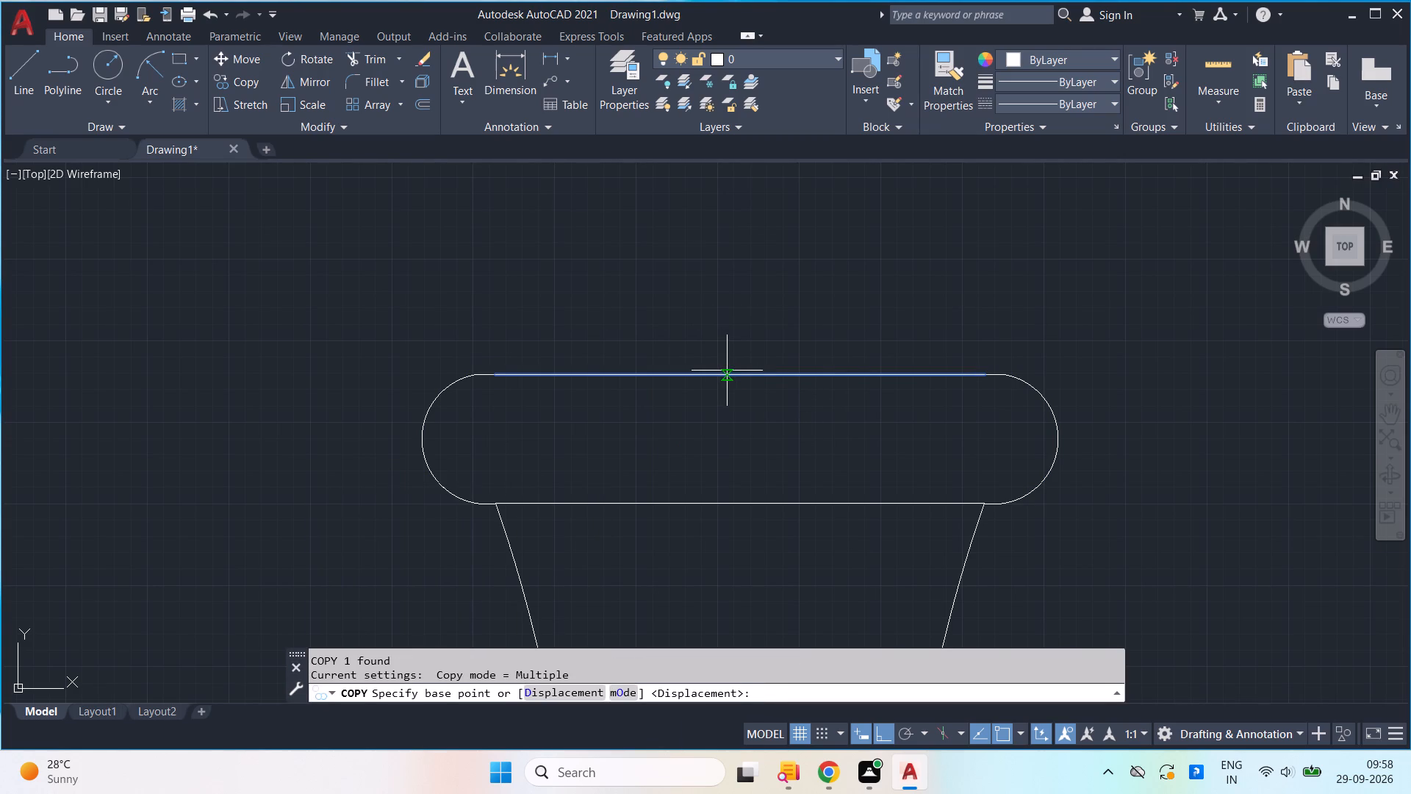
click(740, 371)
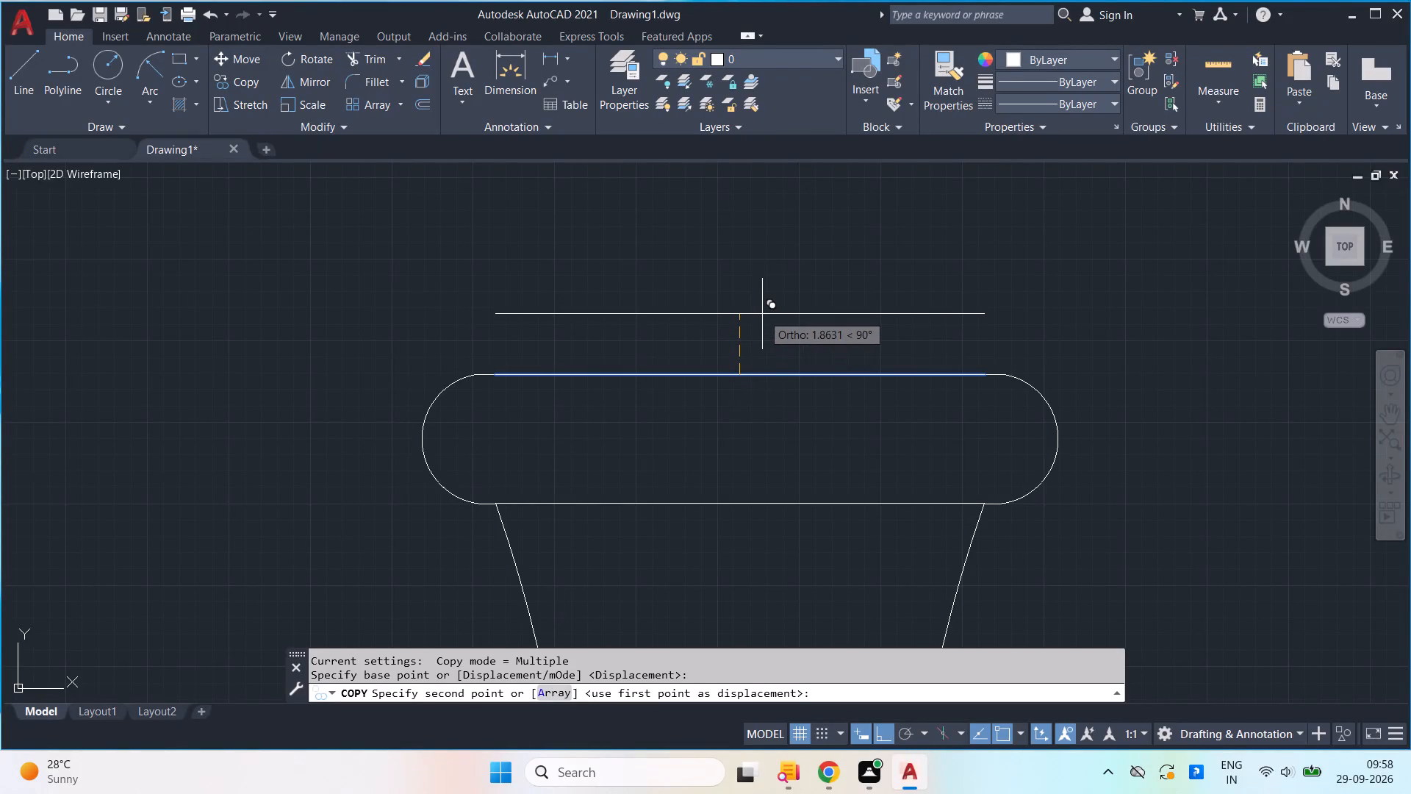
text(19.)
text(06)
key(Return)
key(Return)
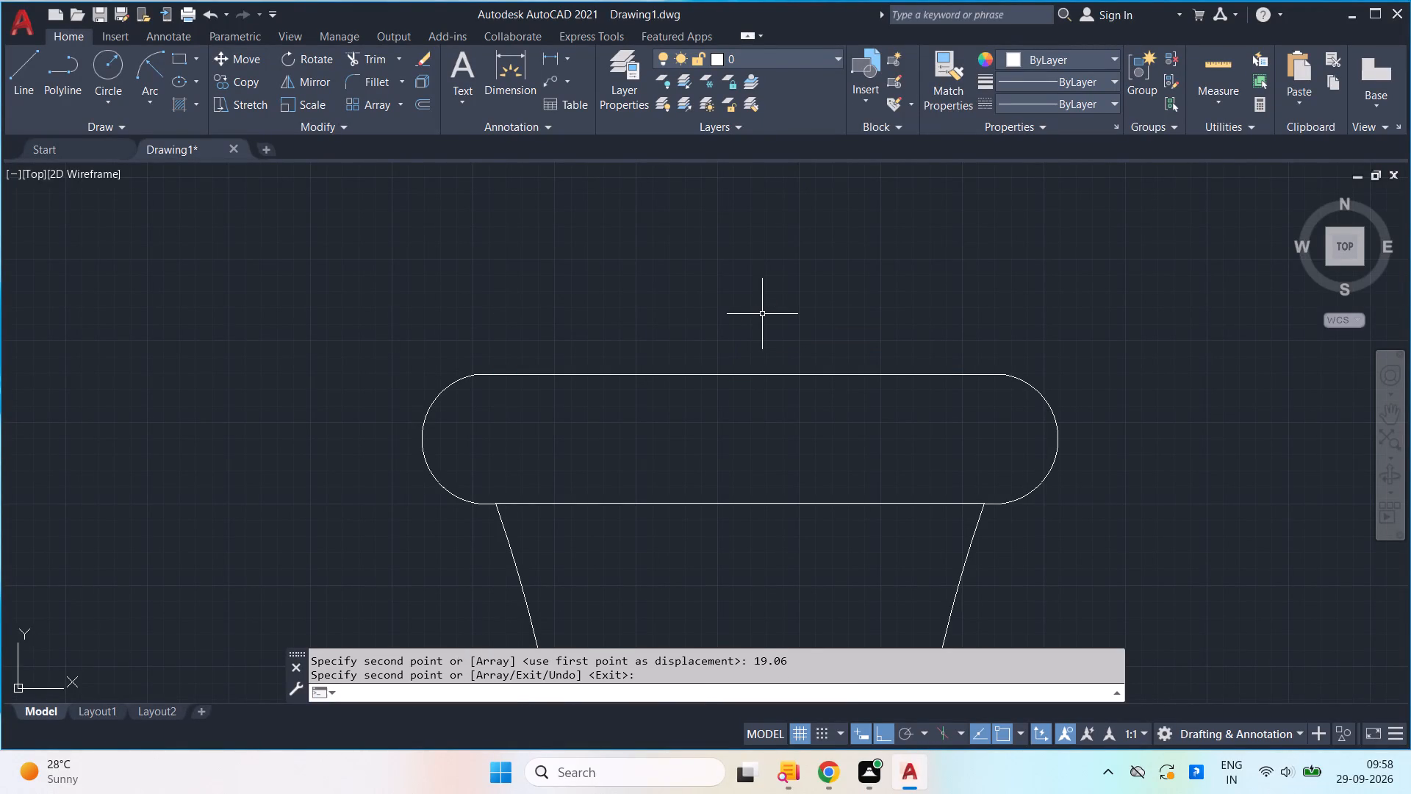
Check the copied line's length and its spacing above the collar with the quick measure tool.
scroll(866, 261, down, 3)
middle_drag(902, 265, 873, 419)
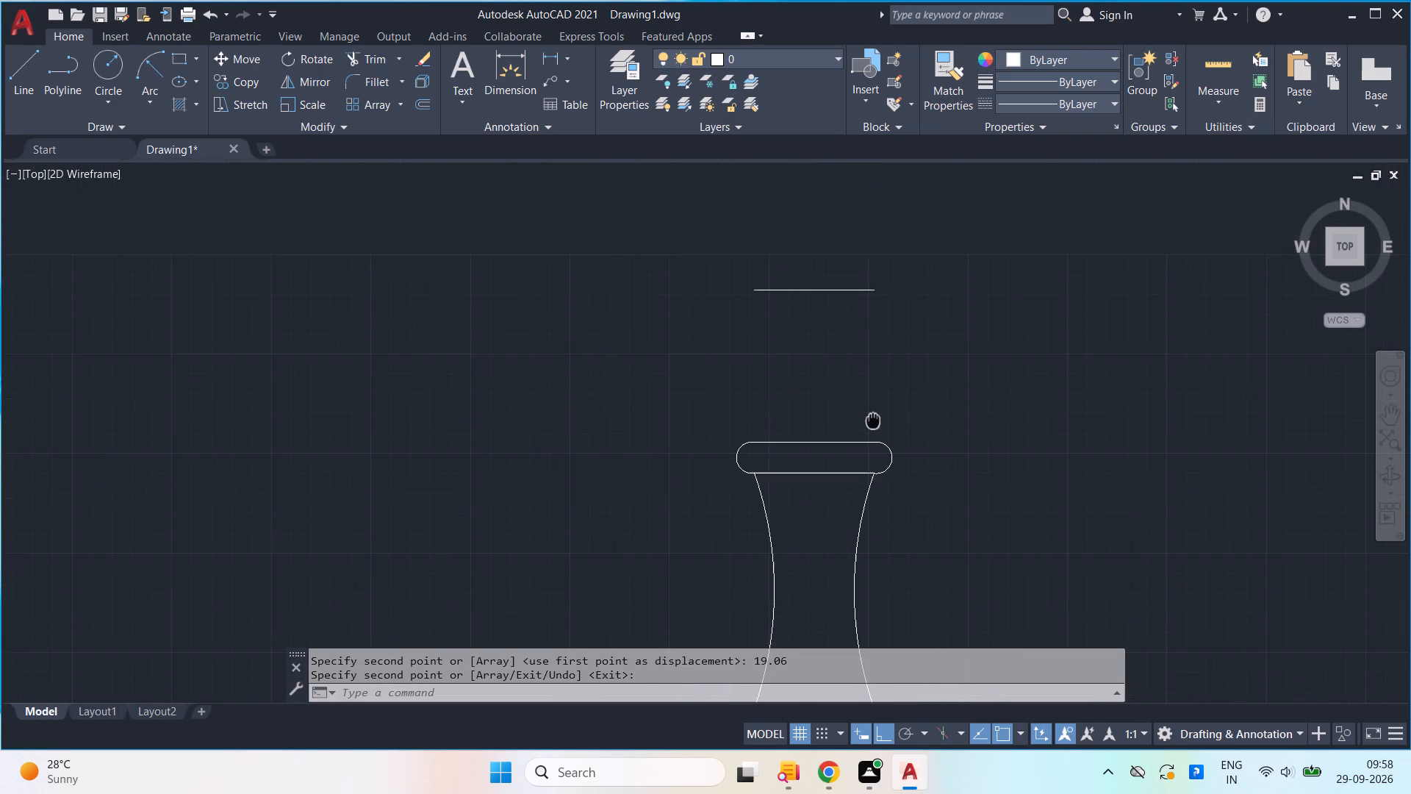
middle_drag(873, 419, 873, 420)
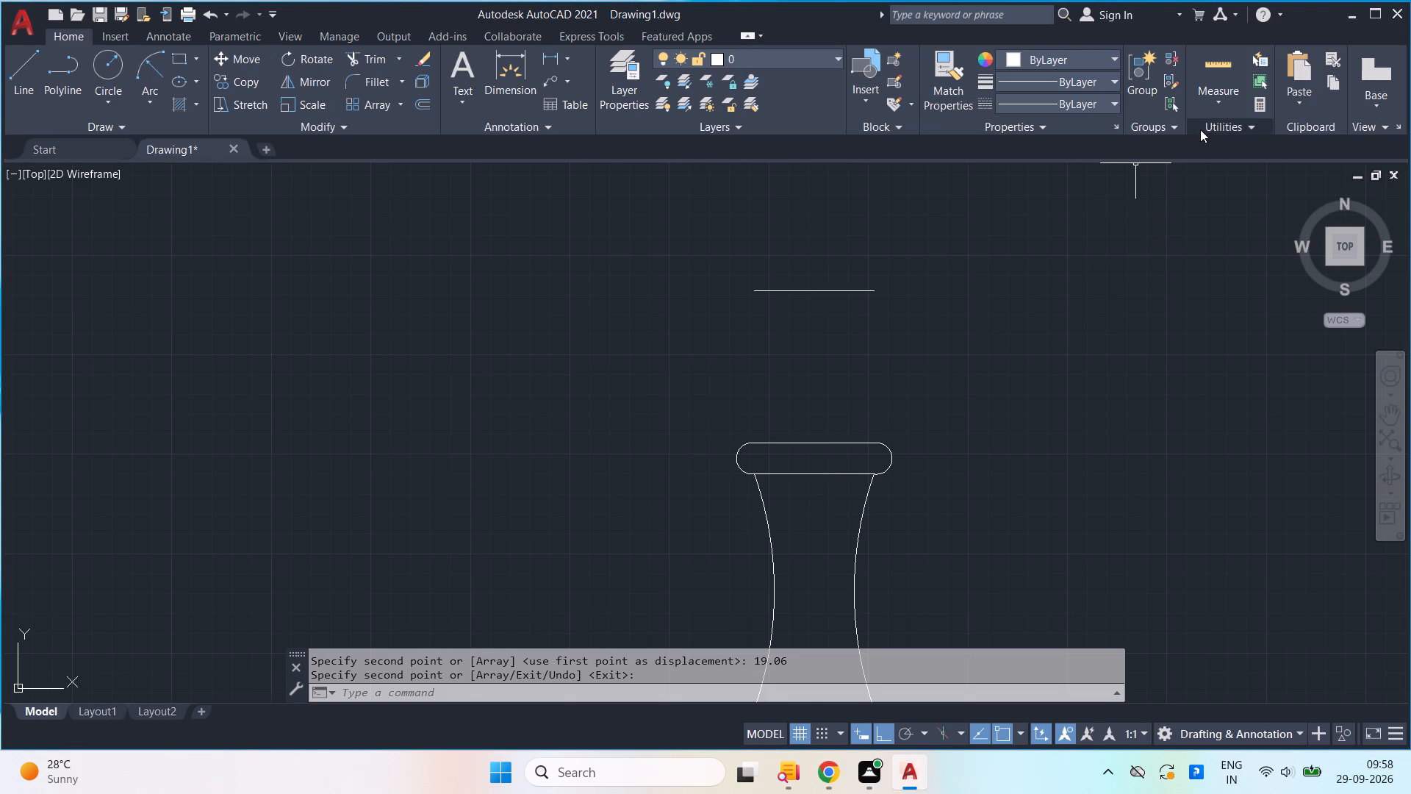
click(1216, 110)
click(1229, 137)
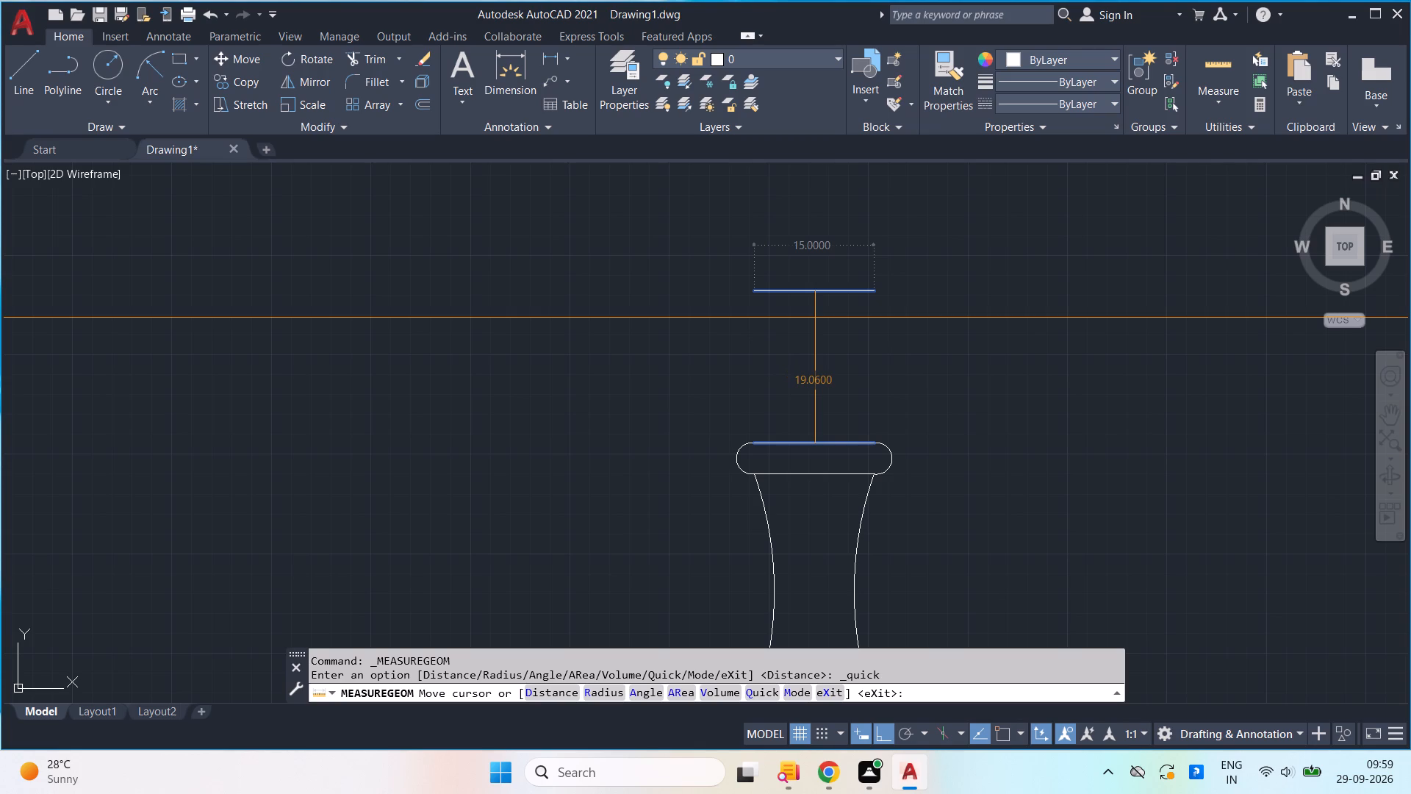
key(space)
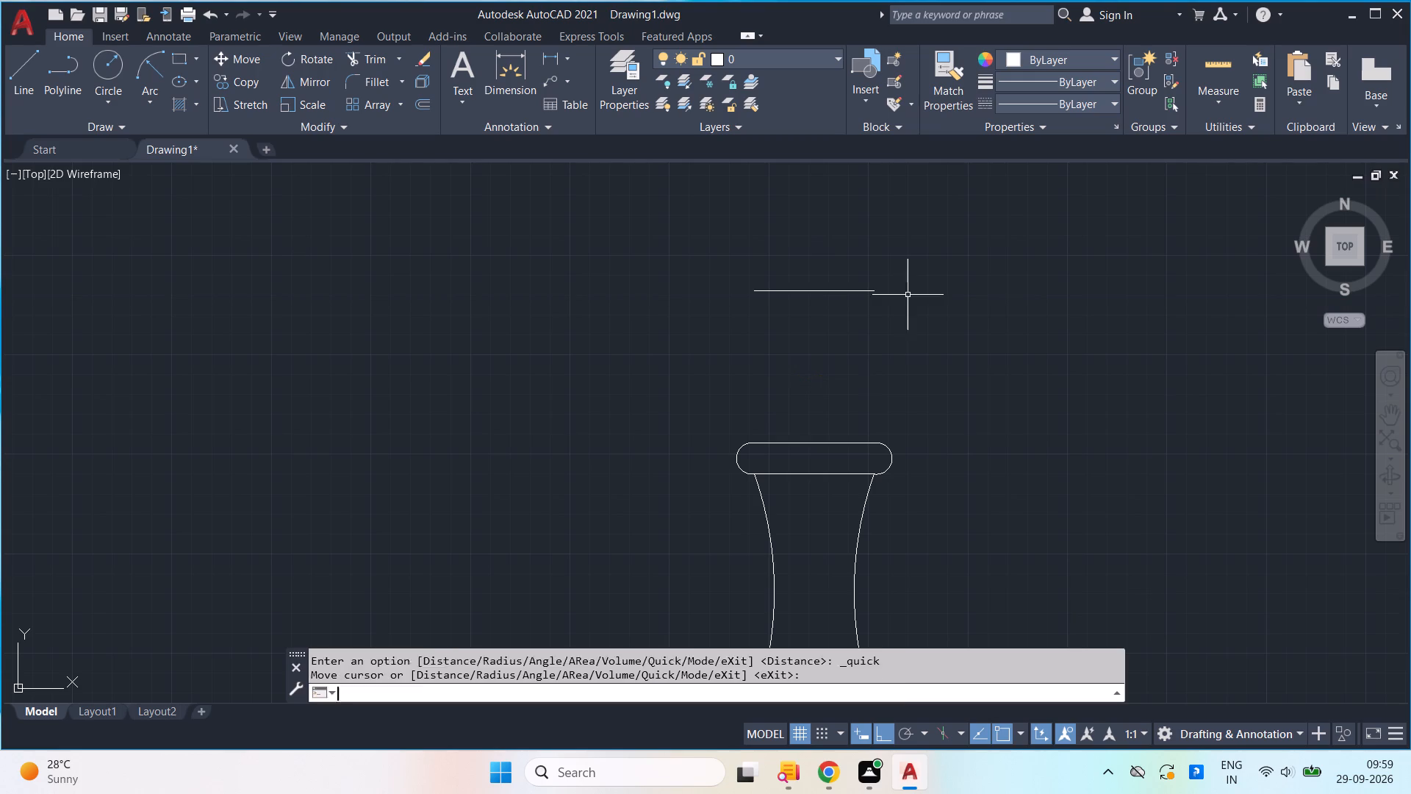
Delete the collar's rounded sides and top line segments, keeping the line across the top of the concave section.
scroll(906, 468, down, 1)
scroll(894, 516, up, 2)
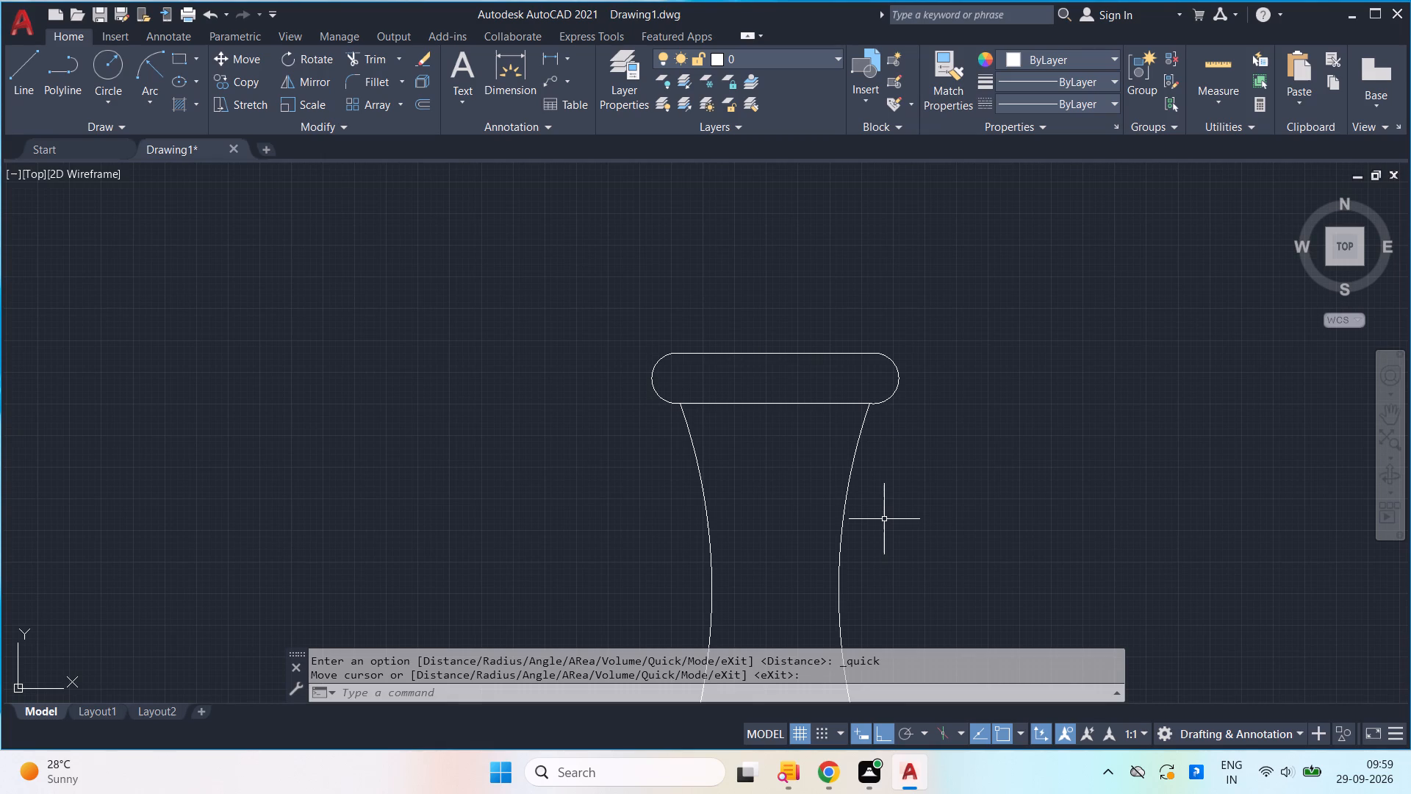
click(908, 385)
click(498, 321)
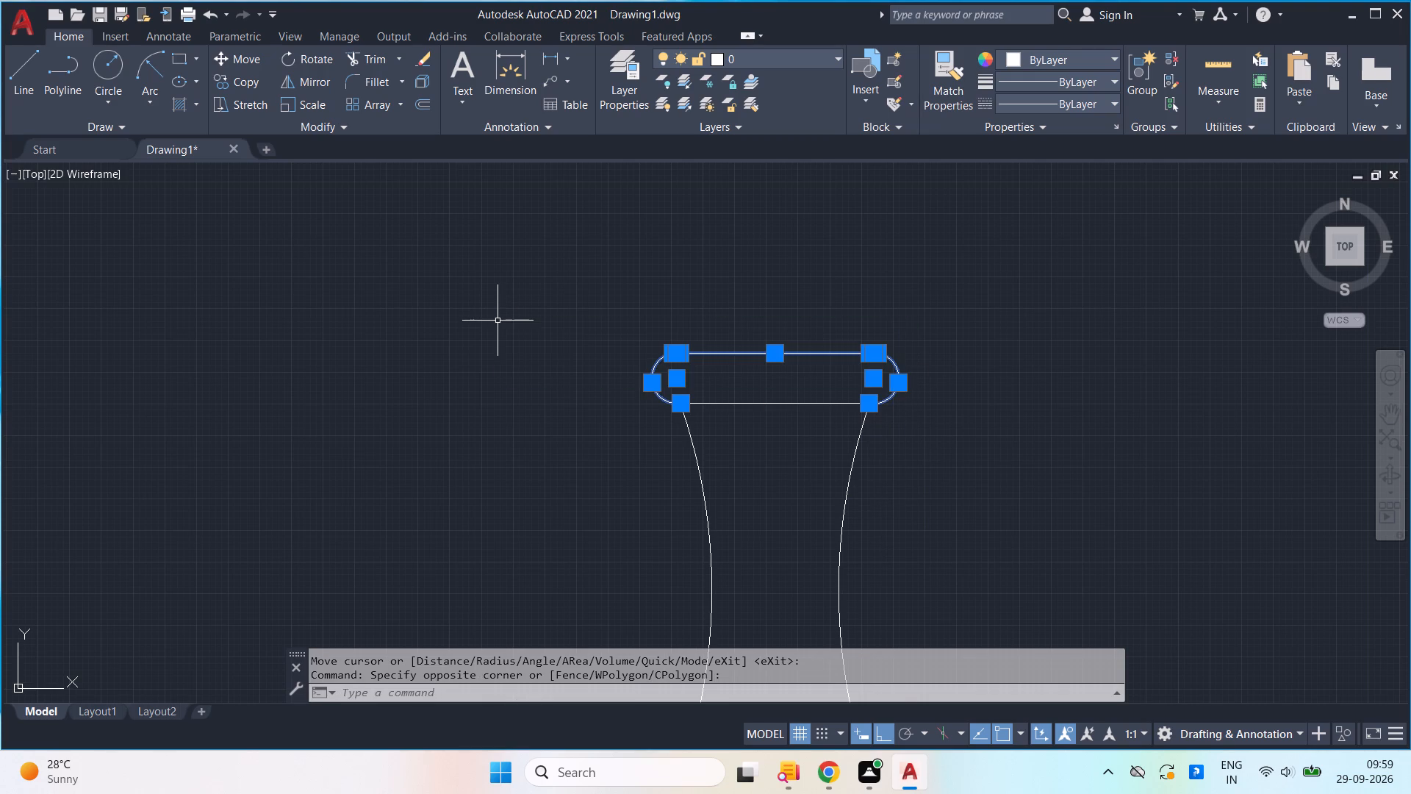
key(Delete)
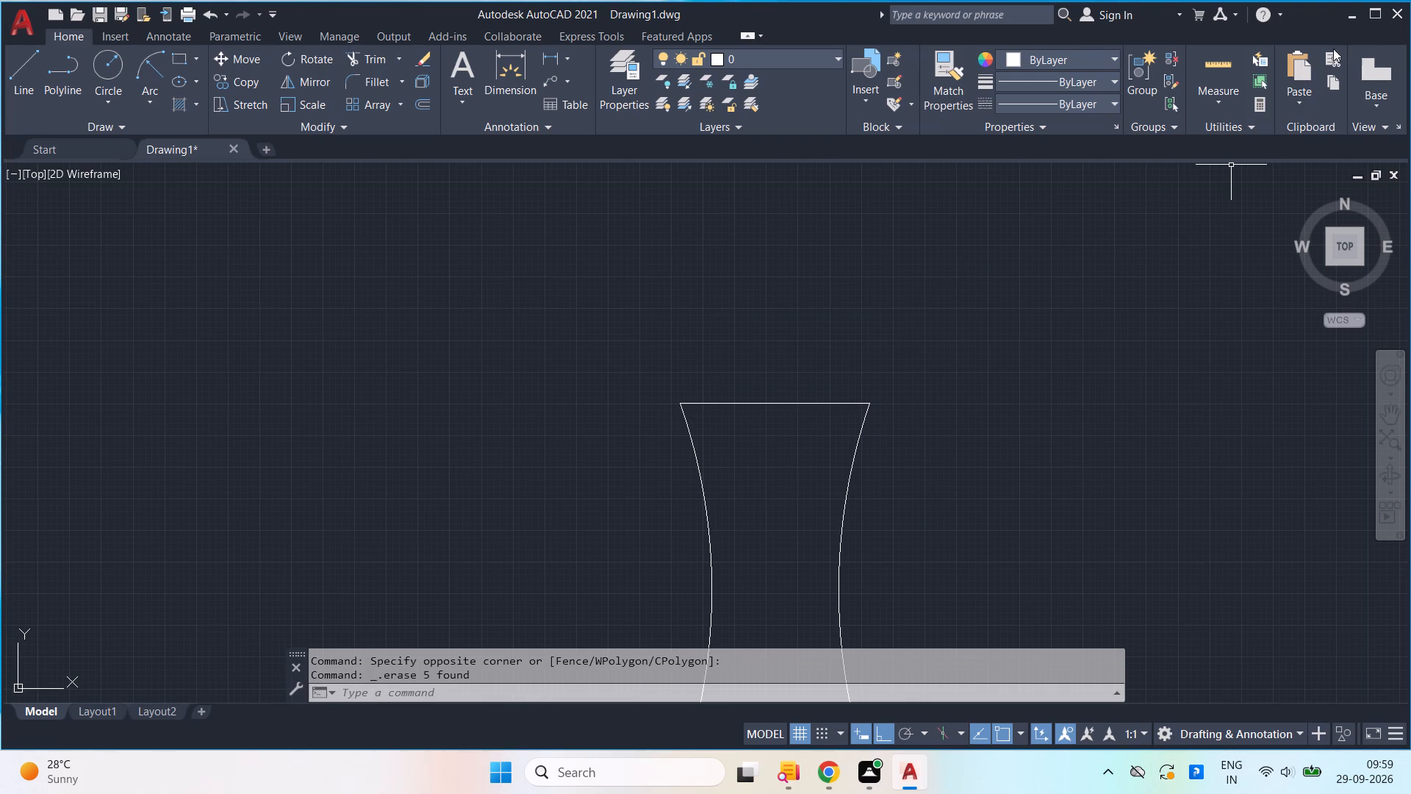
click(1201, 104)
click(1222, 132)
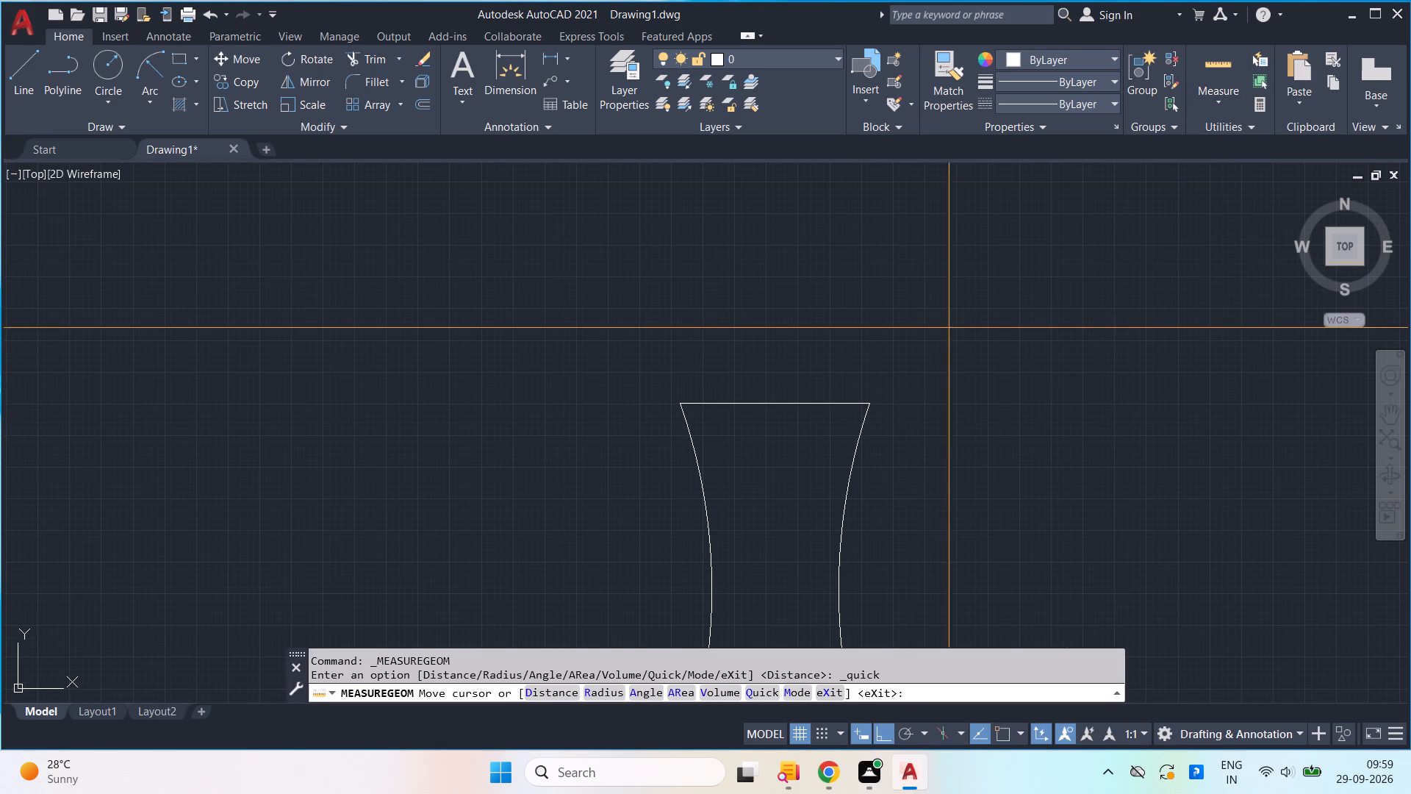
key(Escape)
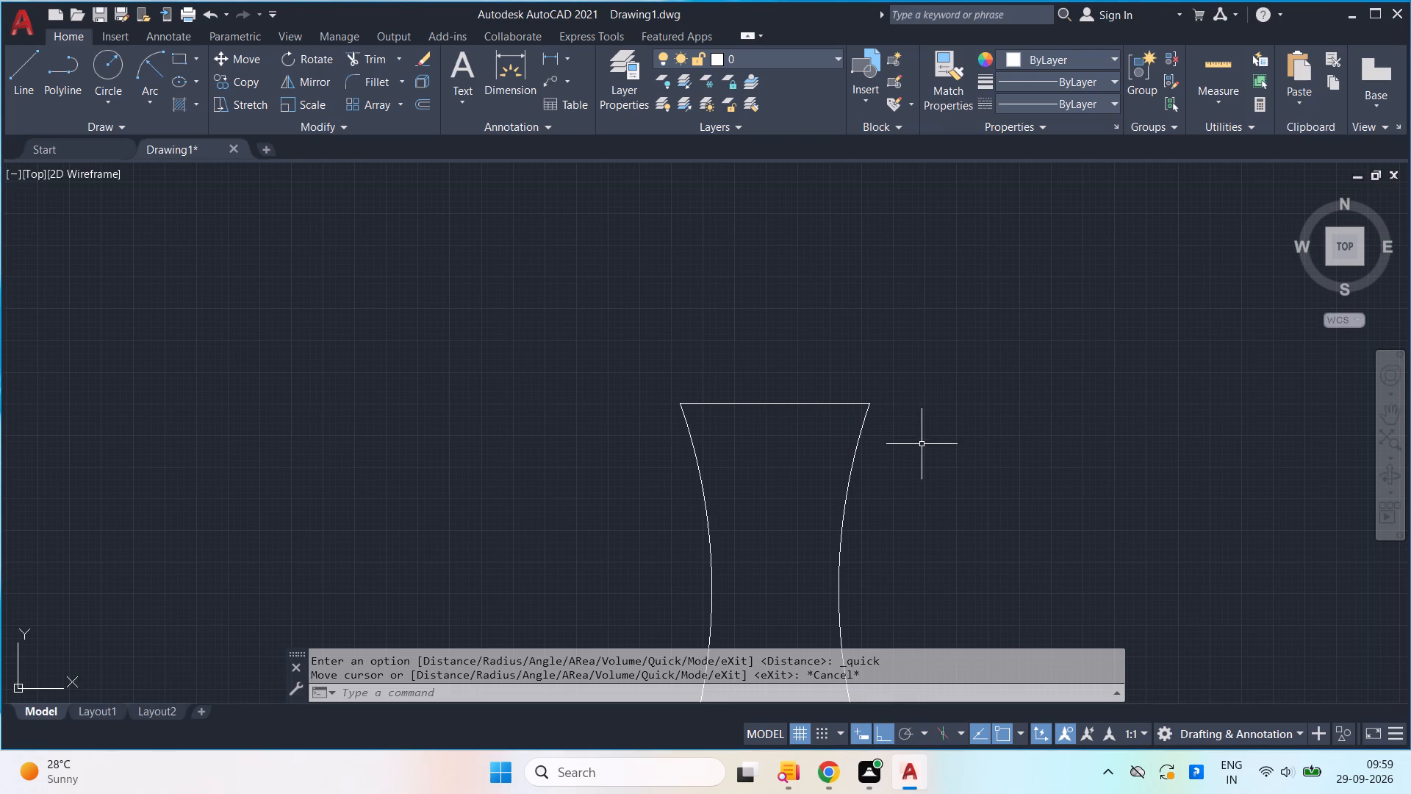
Copy the concave section's top line 3.94 straight up from its midpoint.
drag(793, 436, 784, 425)
click(725, 347)
text(co)
key(Return)
click(773, 404)
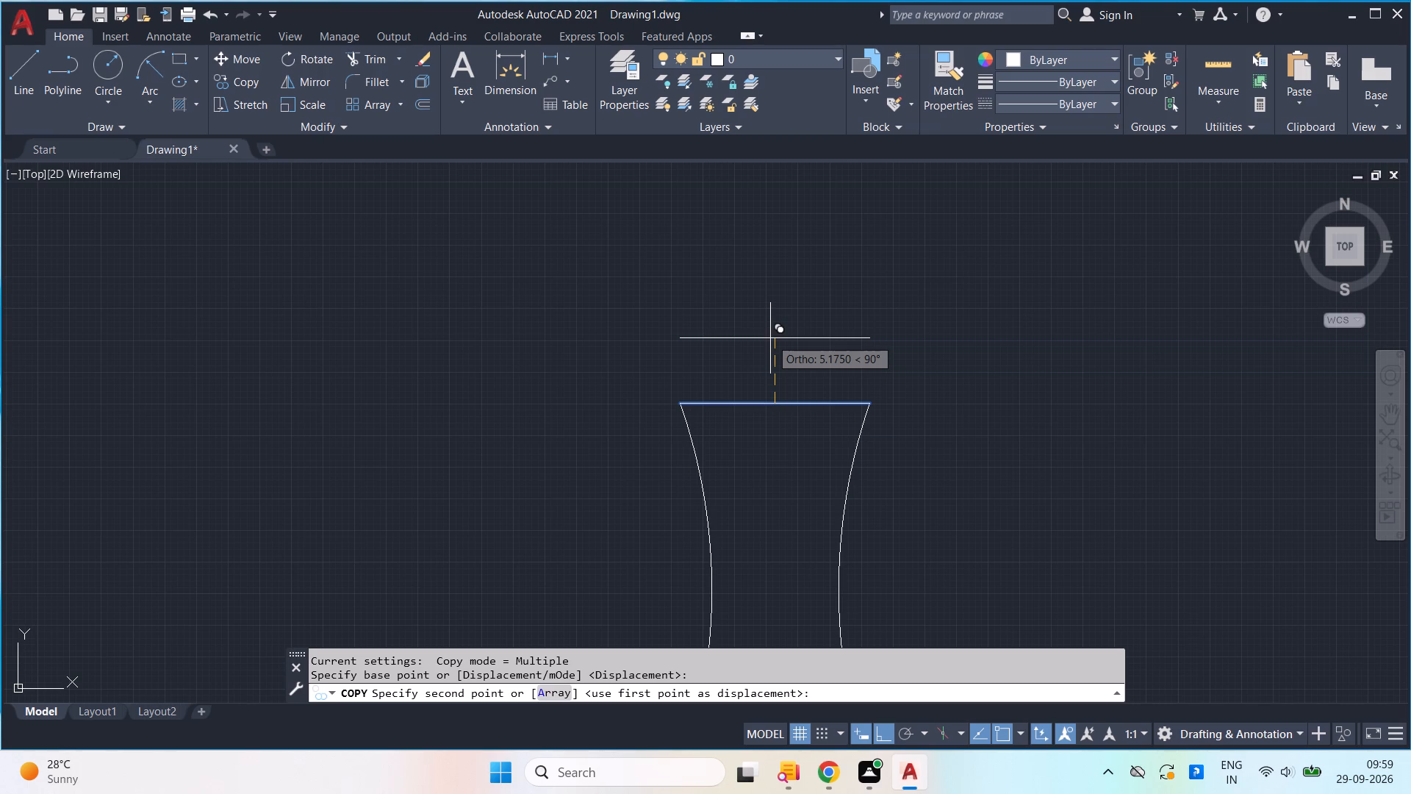
text(3.)
key(9)
key(4)
key(Return)
key(Return)
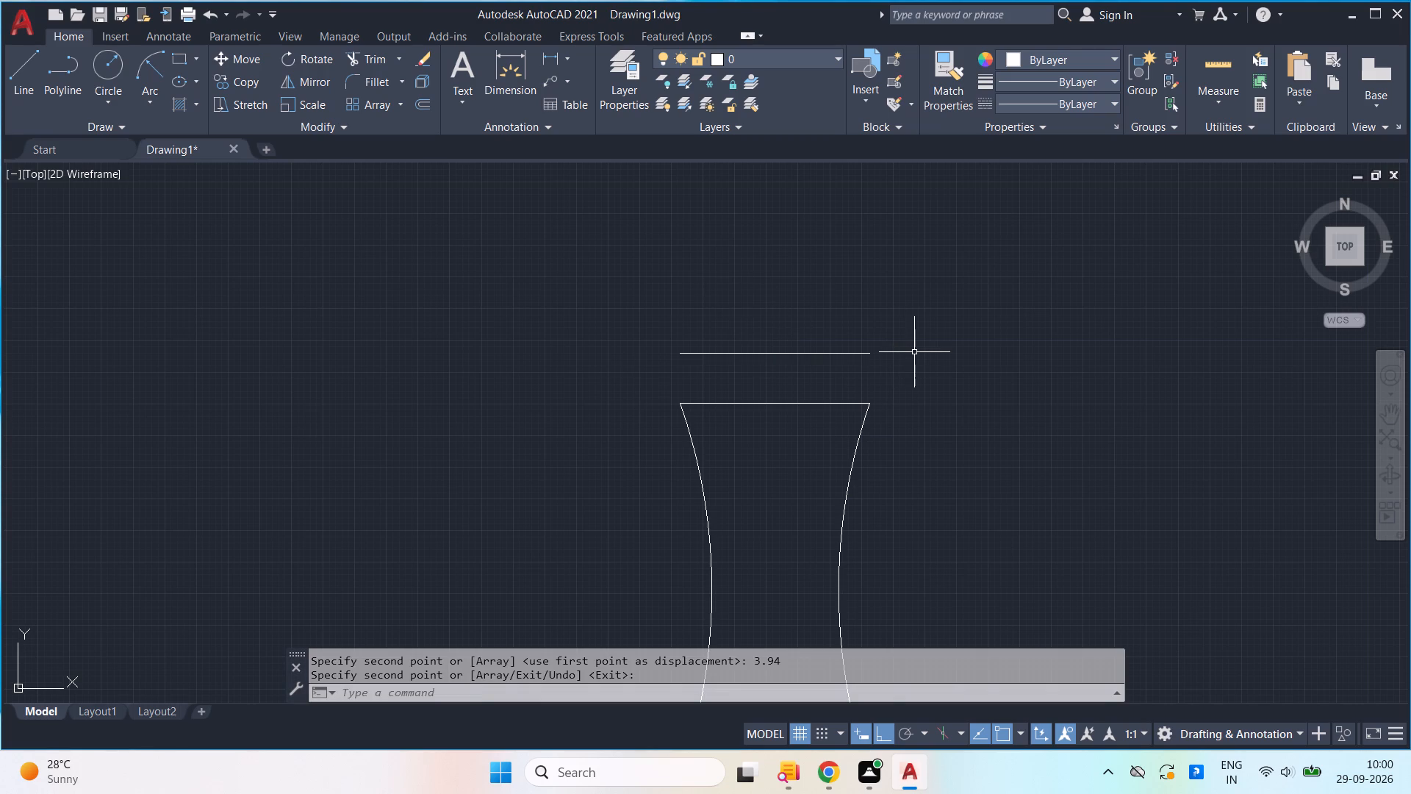
Extend the copied line outward with a horizontal line segment of length 1 at each of its two ends.
key(l)
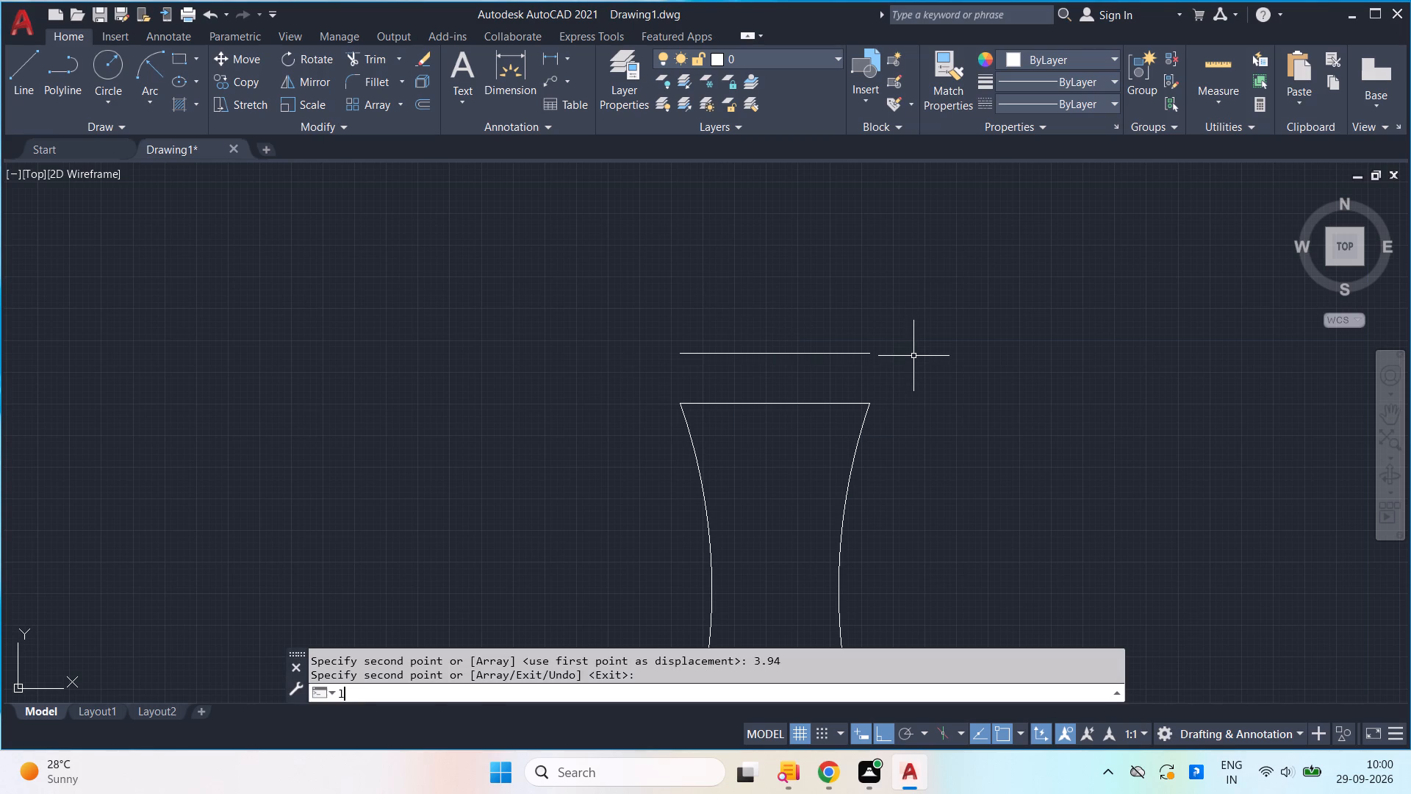
key(Return)
click(864, 359)
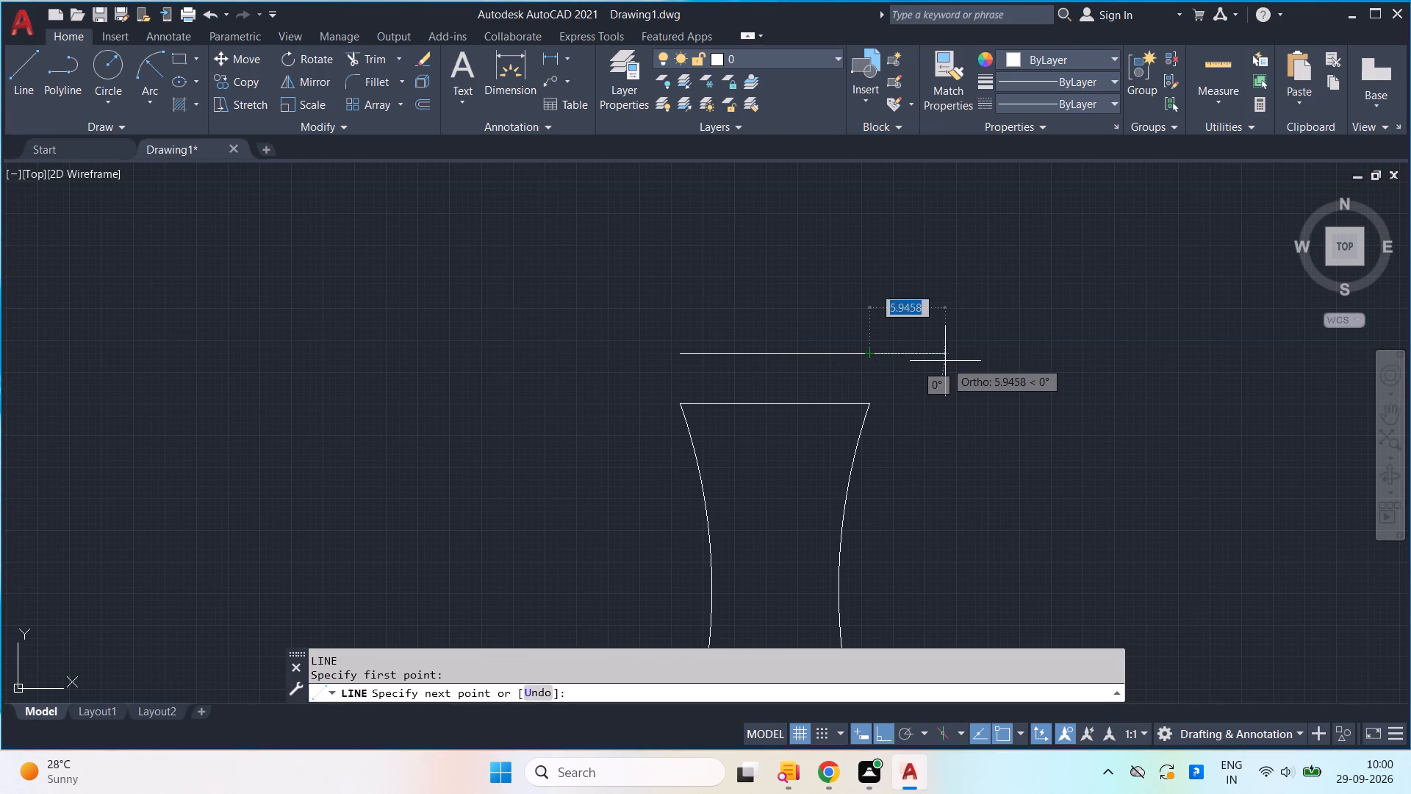
key(1)
key(Return)
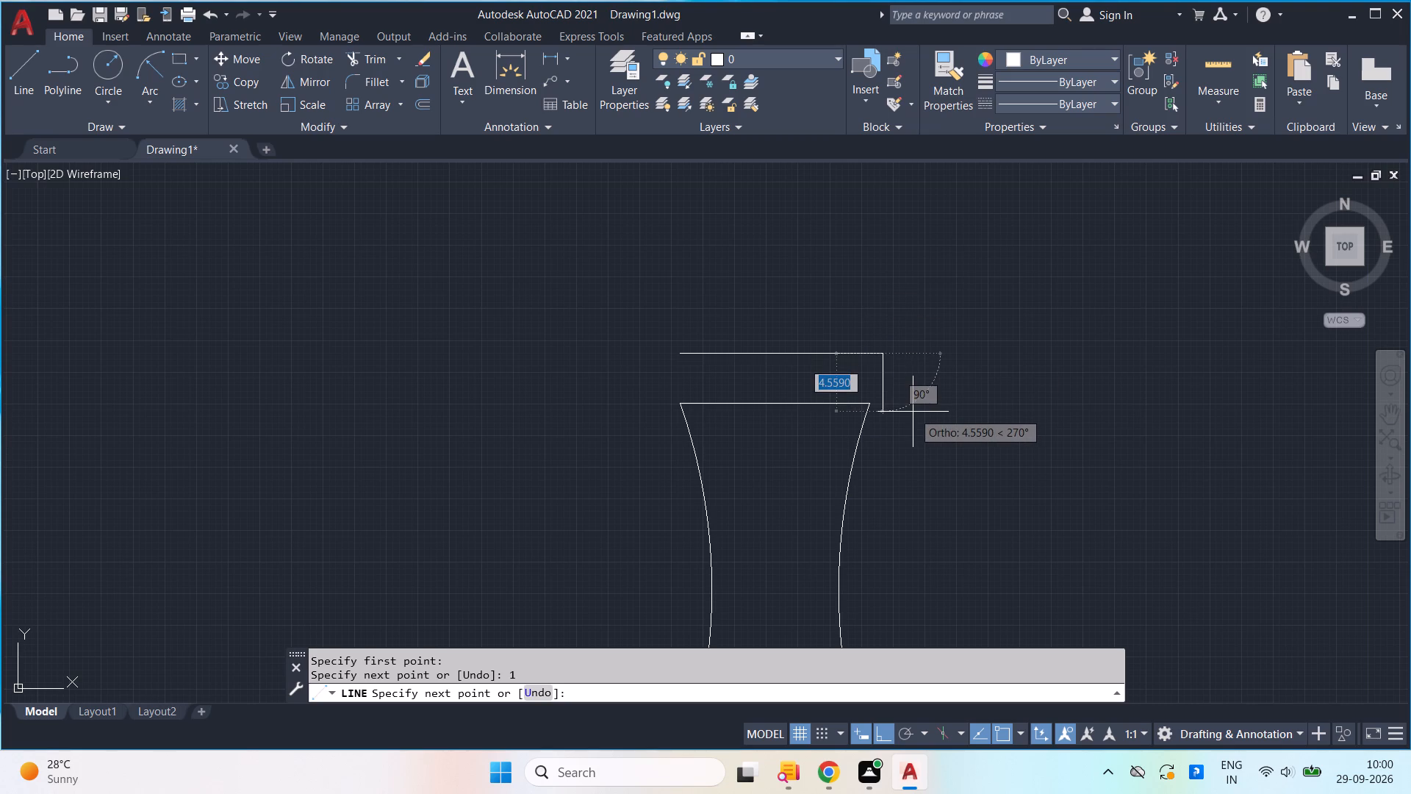
key(space)
key(space)
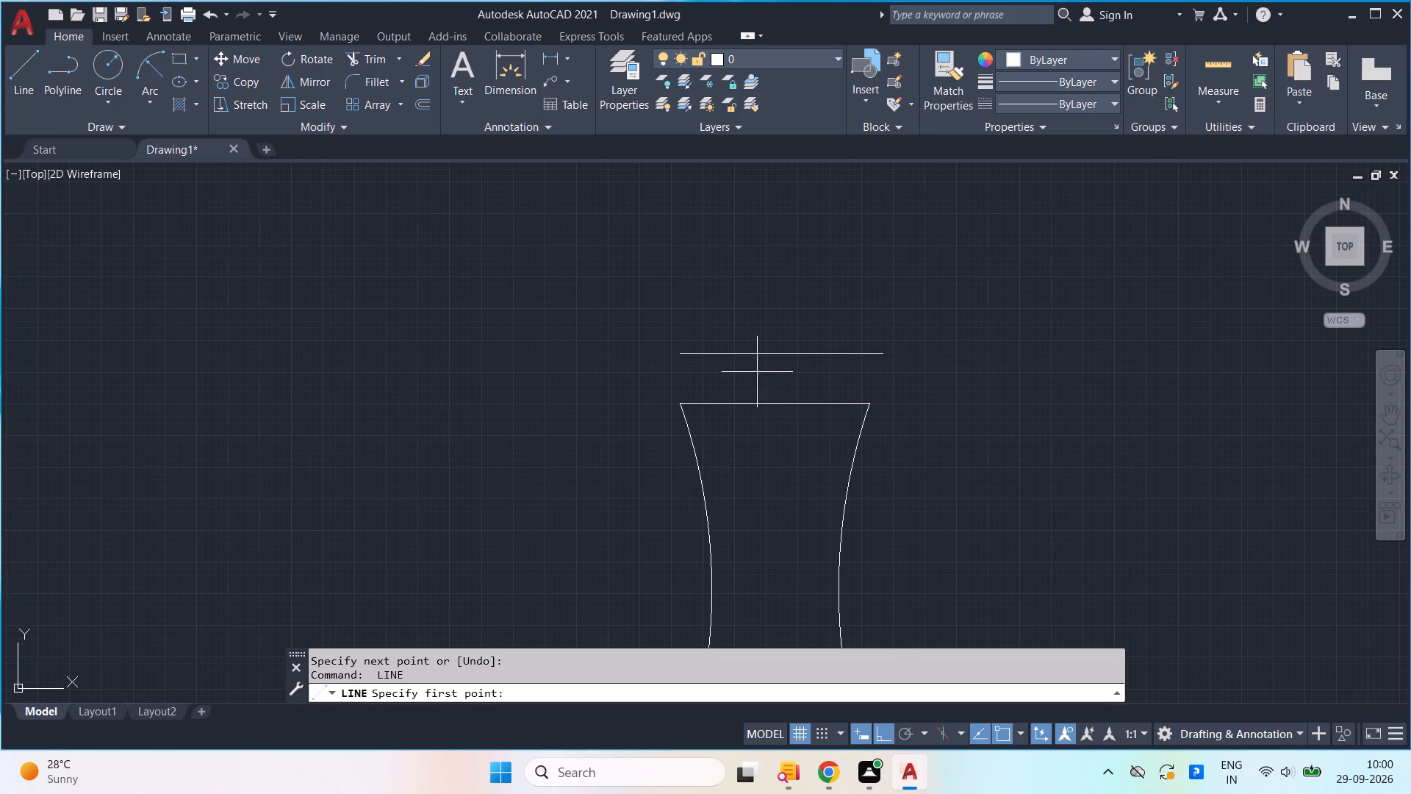
click(681, 357)
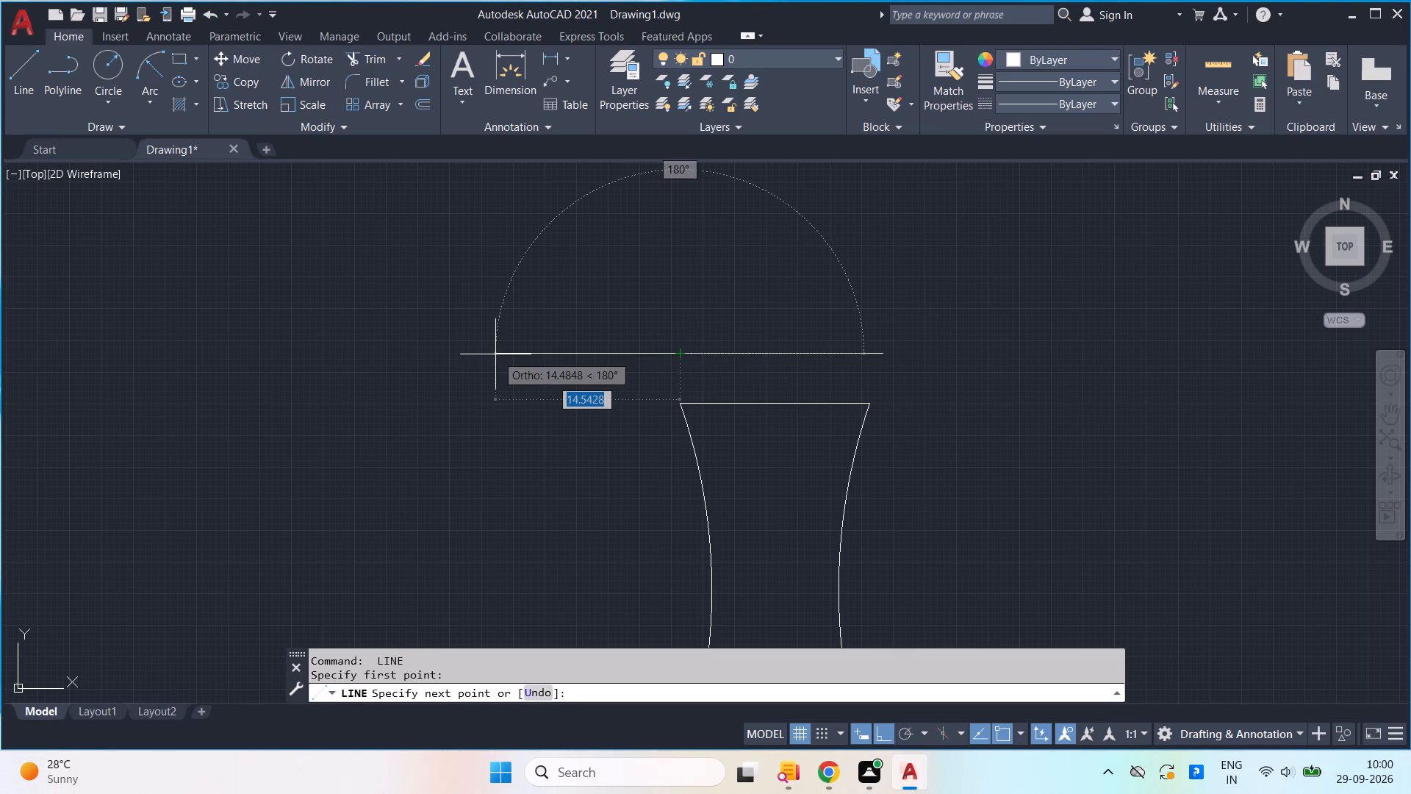
key(1)
key(Return)
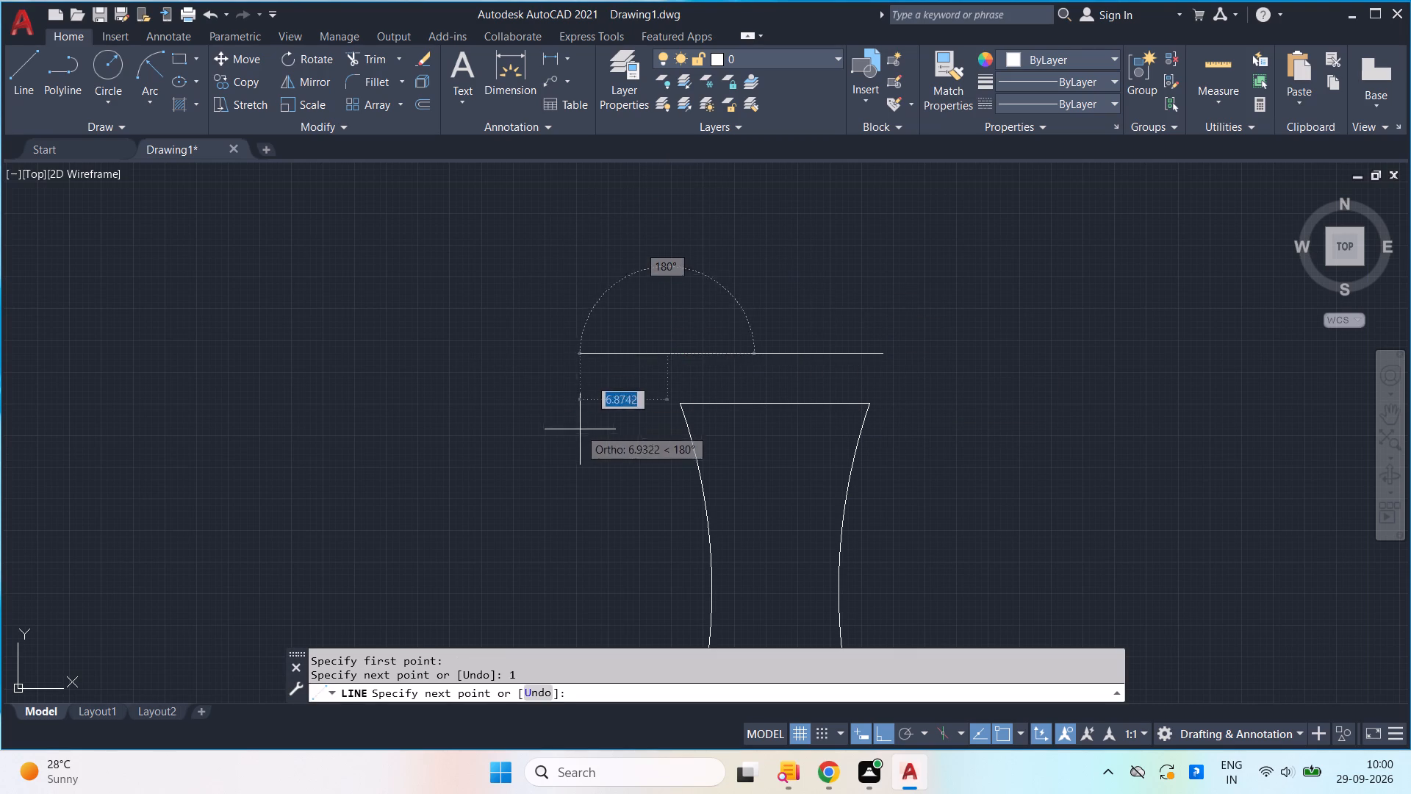
key(space)
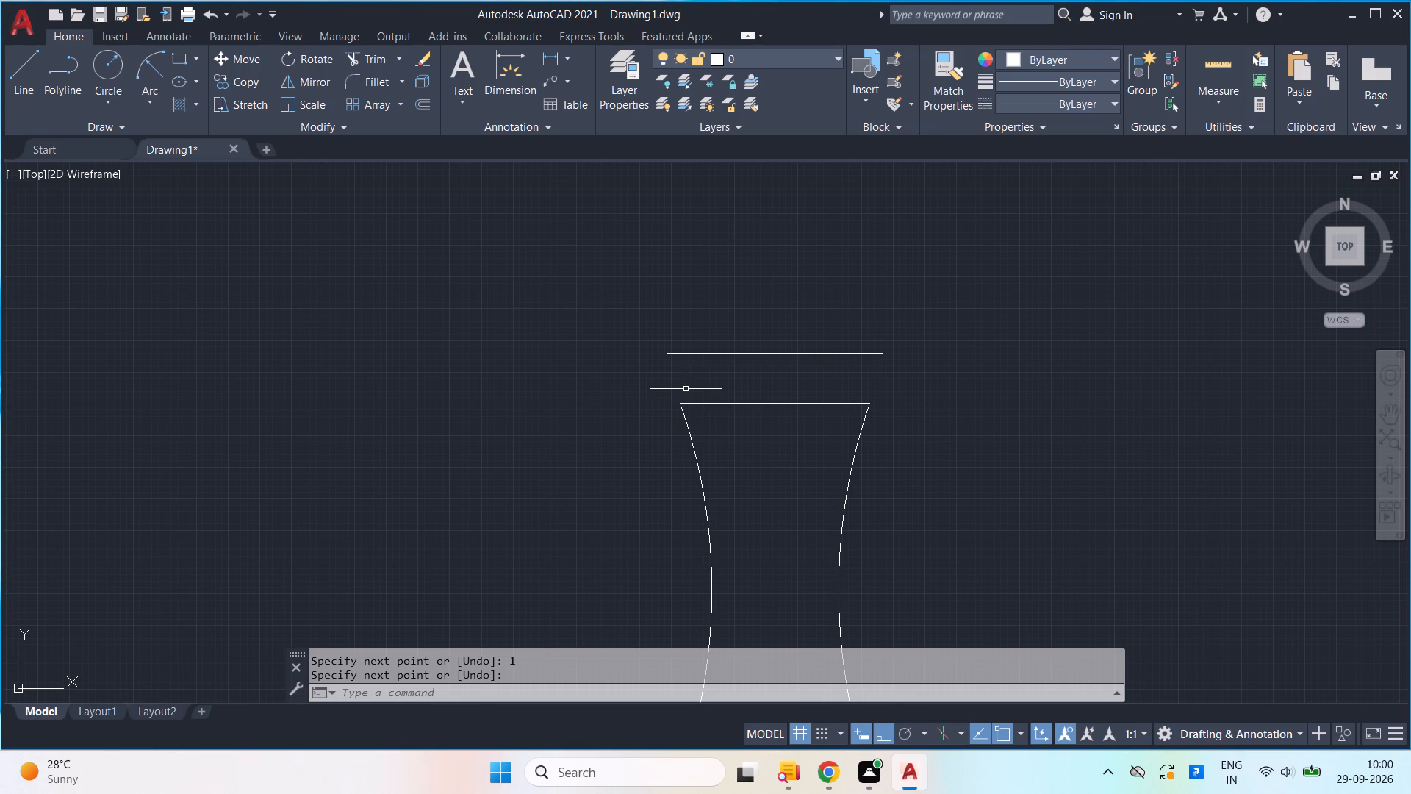
Check the extended top line's segments with the quick measure tool.
click(1213, 108)
click(1206, 140)
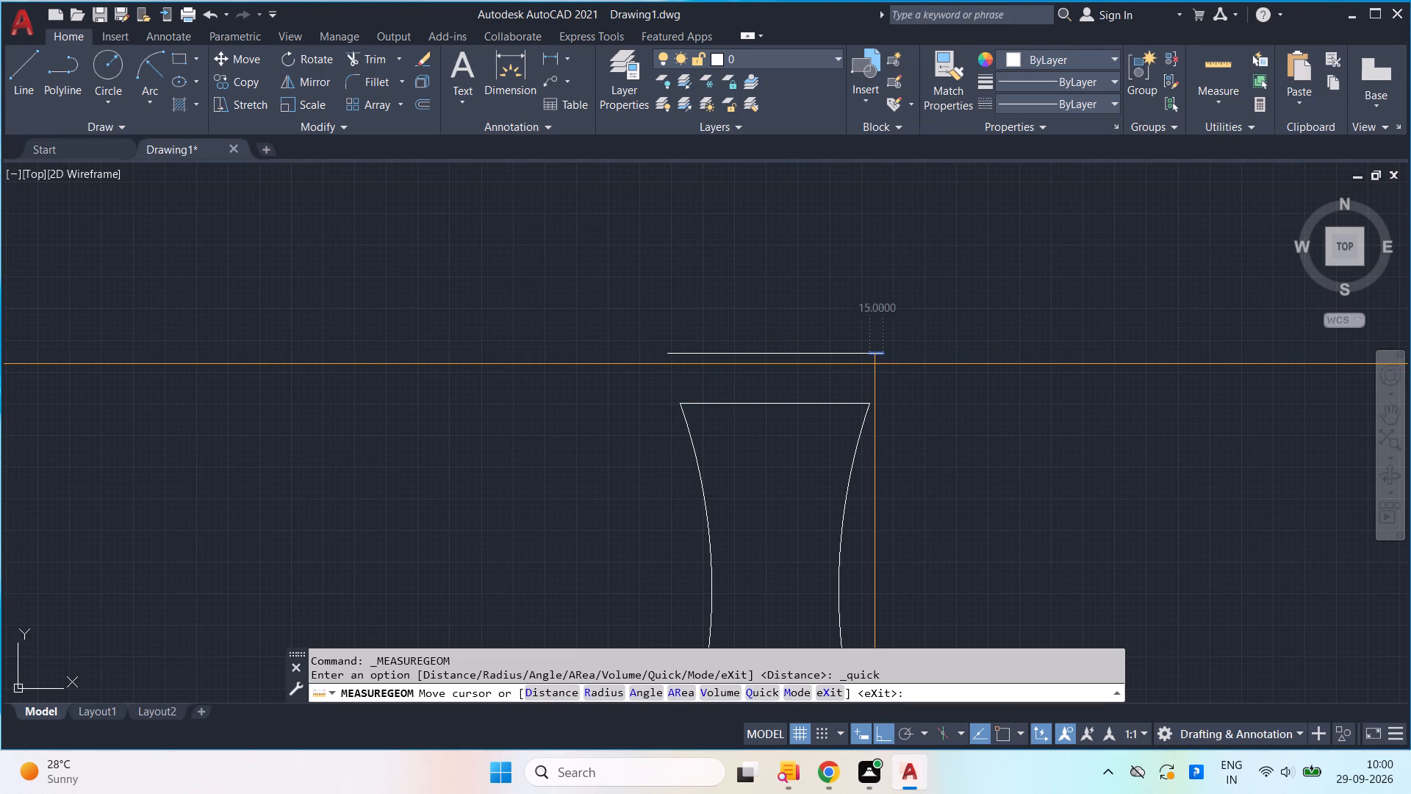
key(Escape)
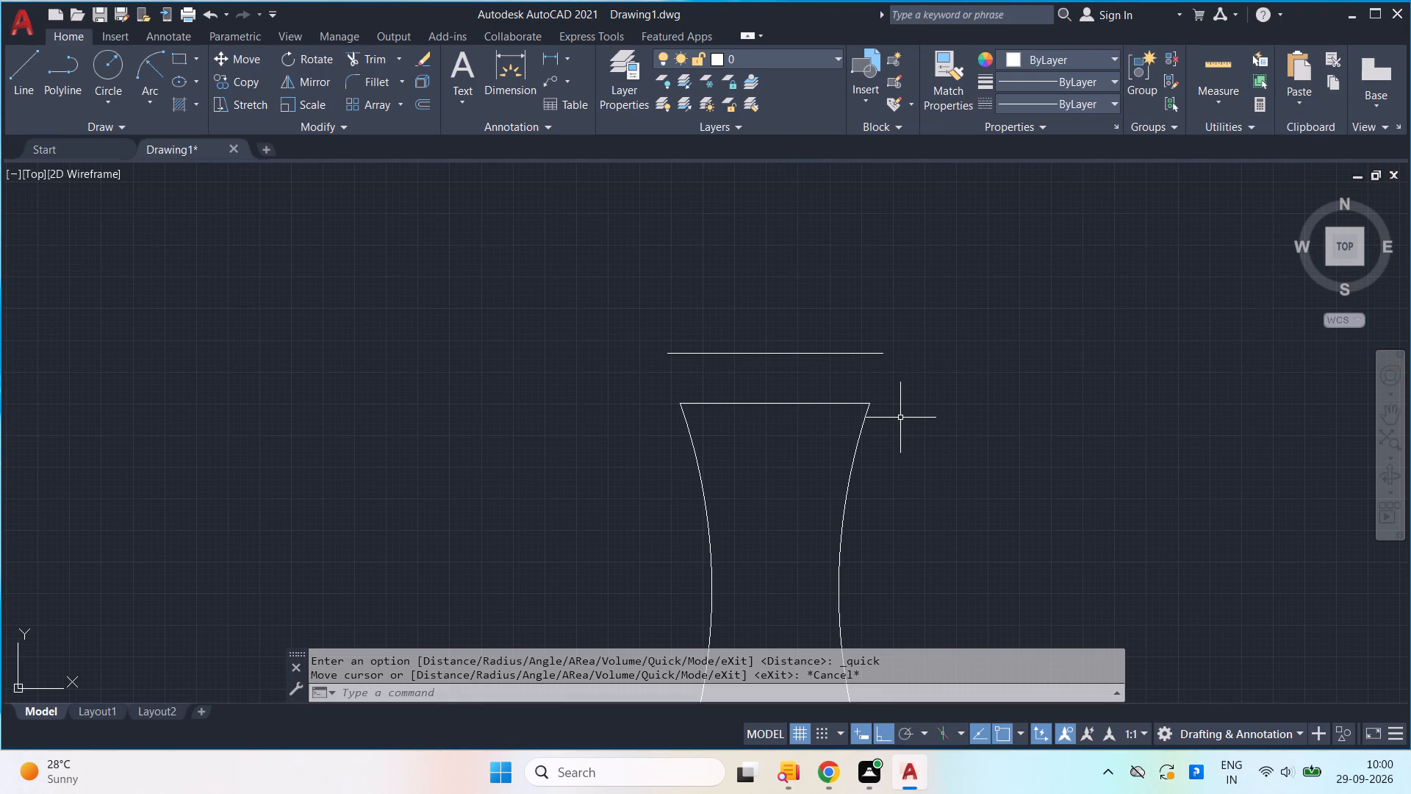
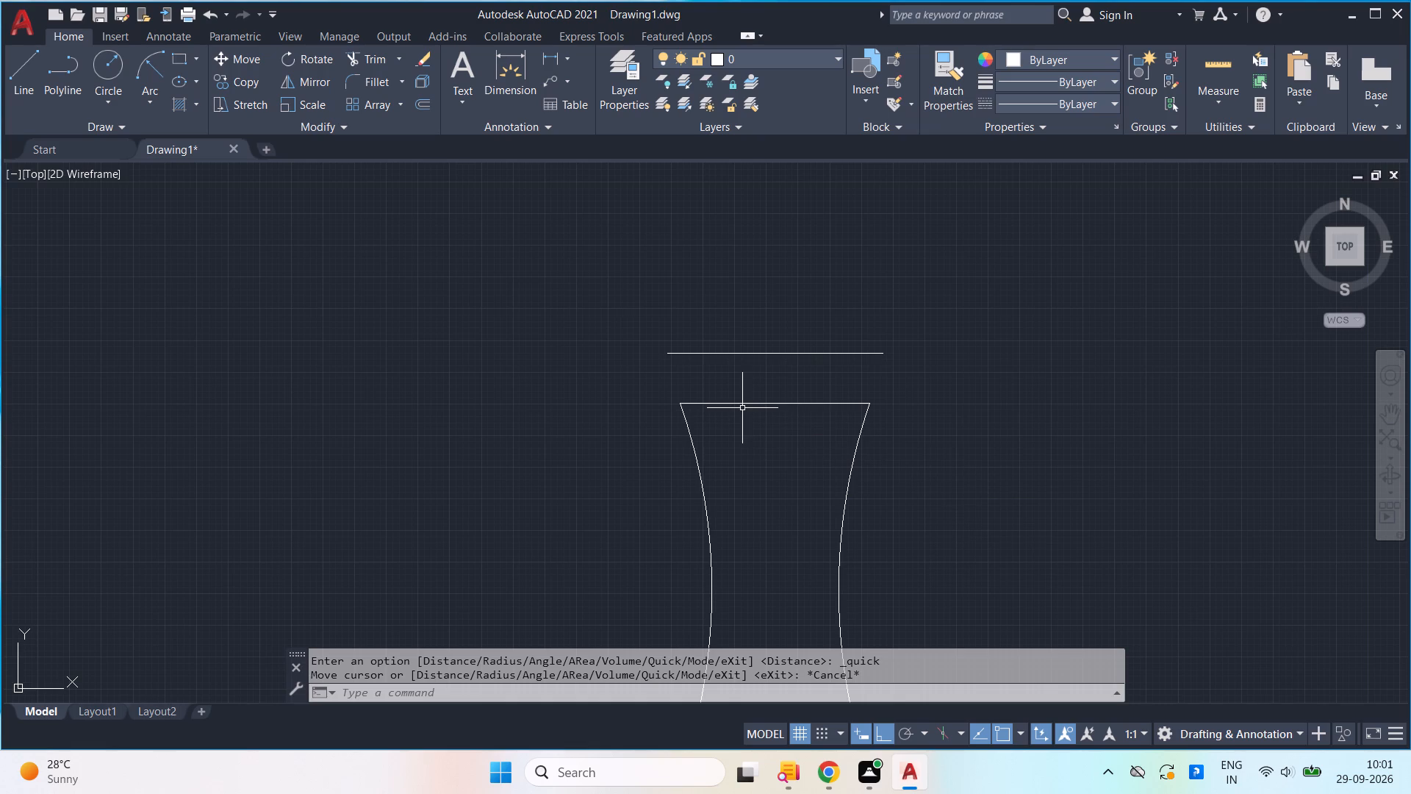
Copy the concave section's top line 1.97 straight up from its midpoint.
scroll(736, 377, up, 1)
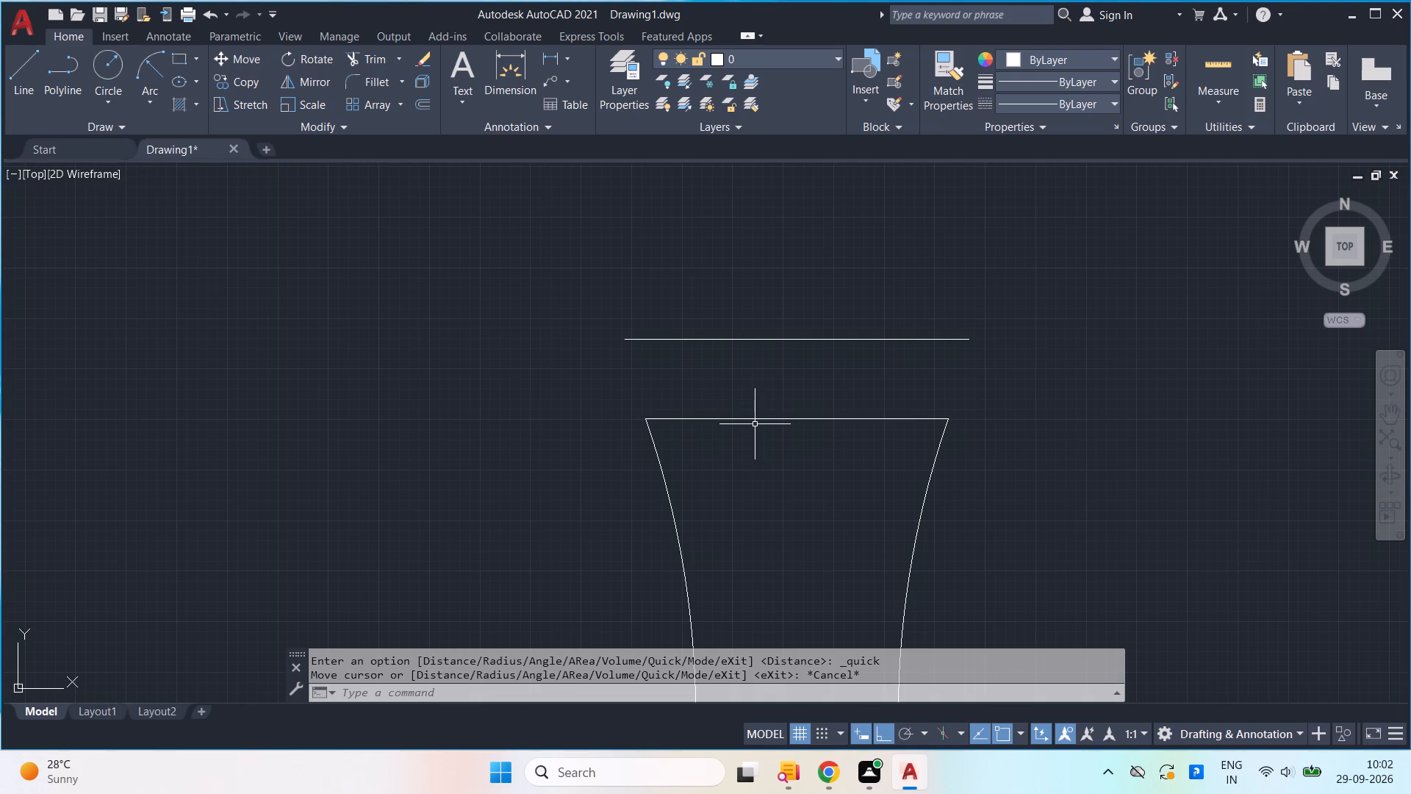
click(767, 460)
click(732, 382)
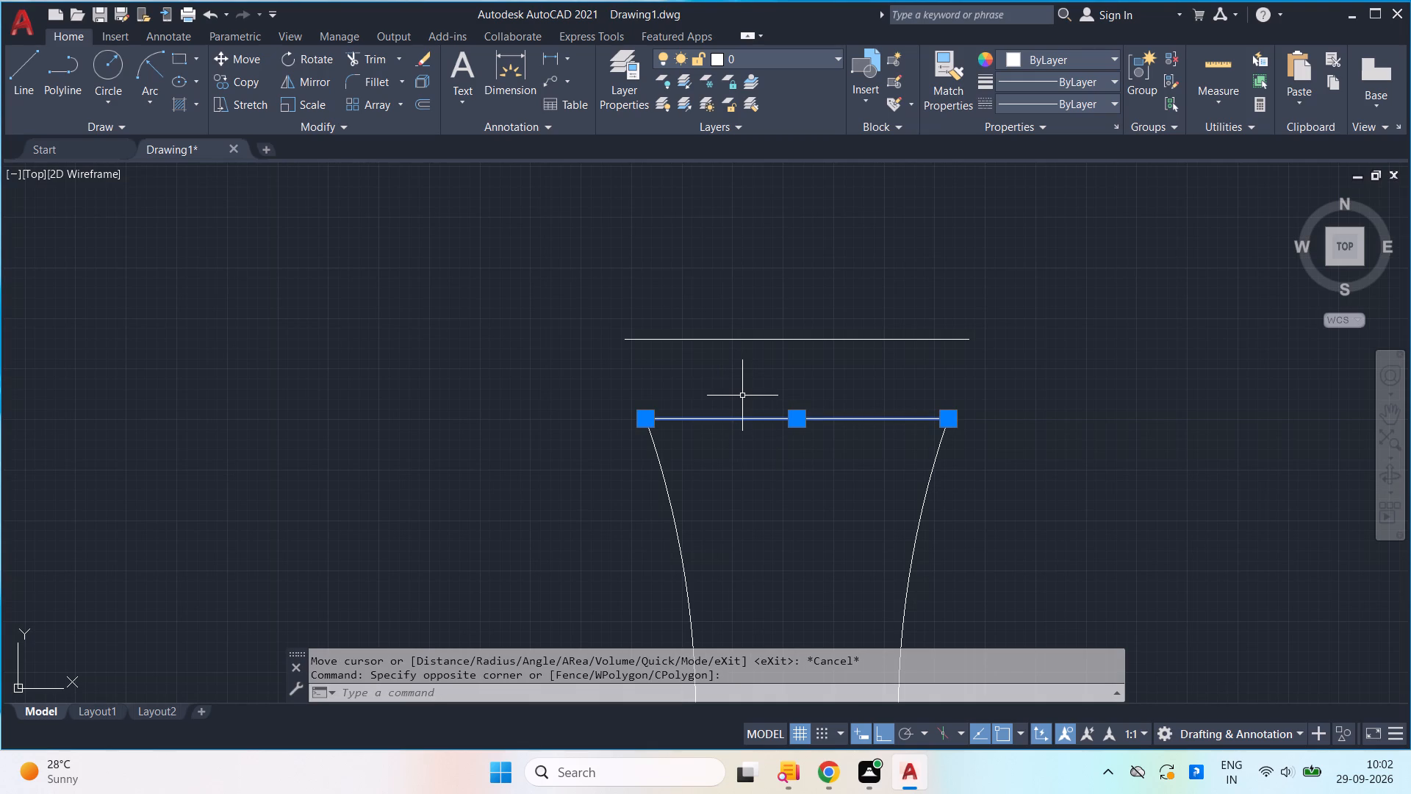
text(co)
key(Return)
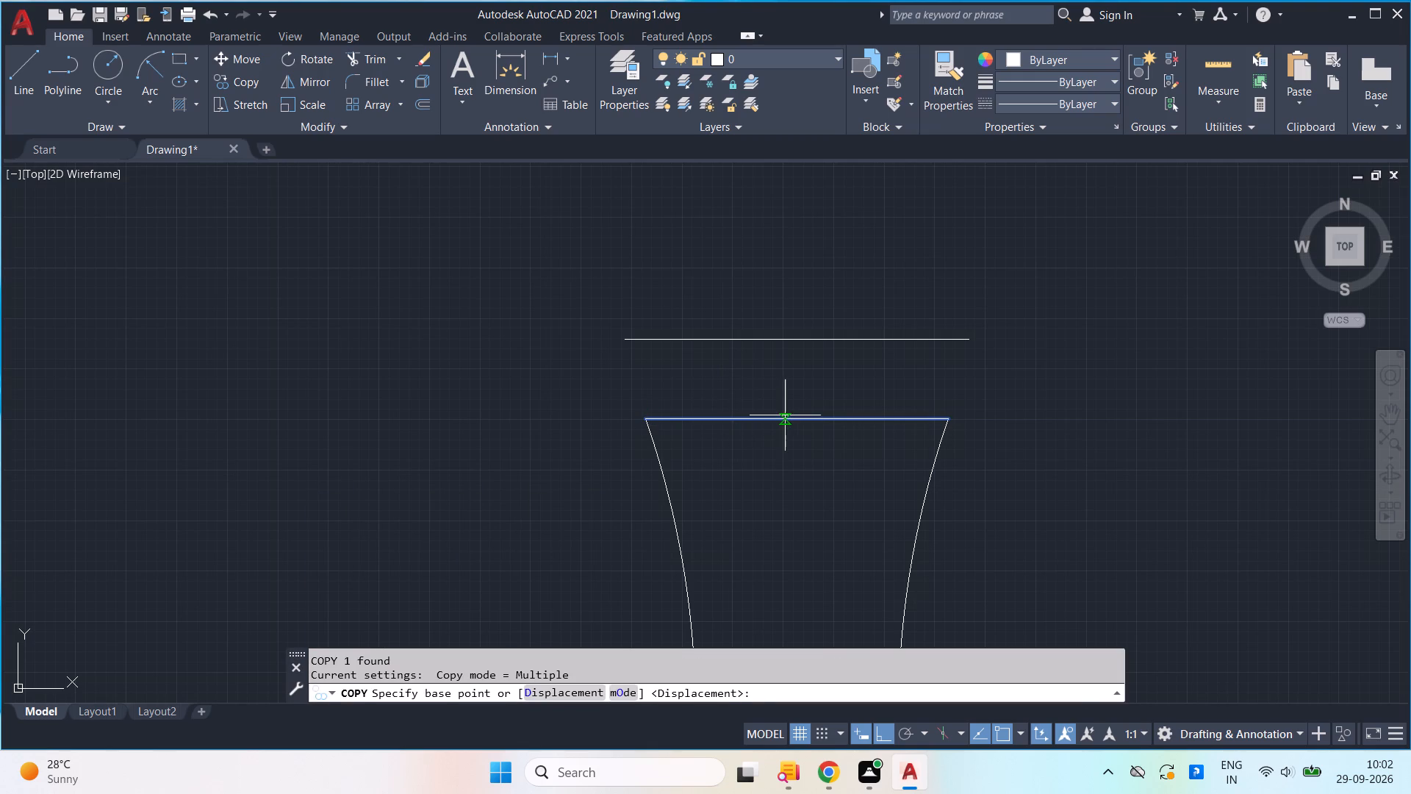
click(798, 418)
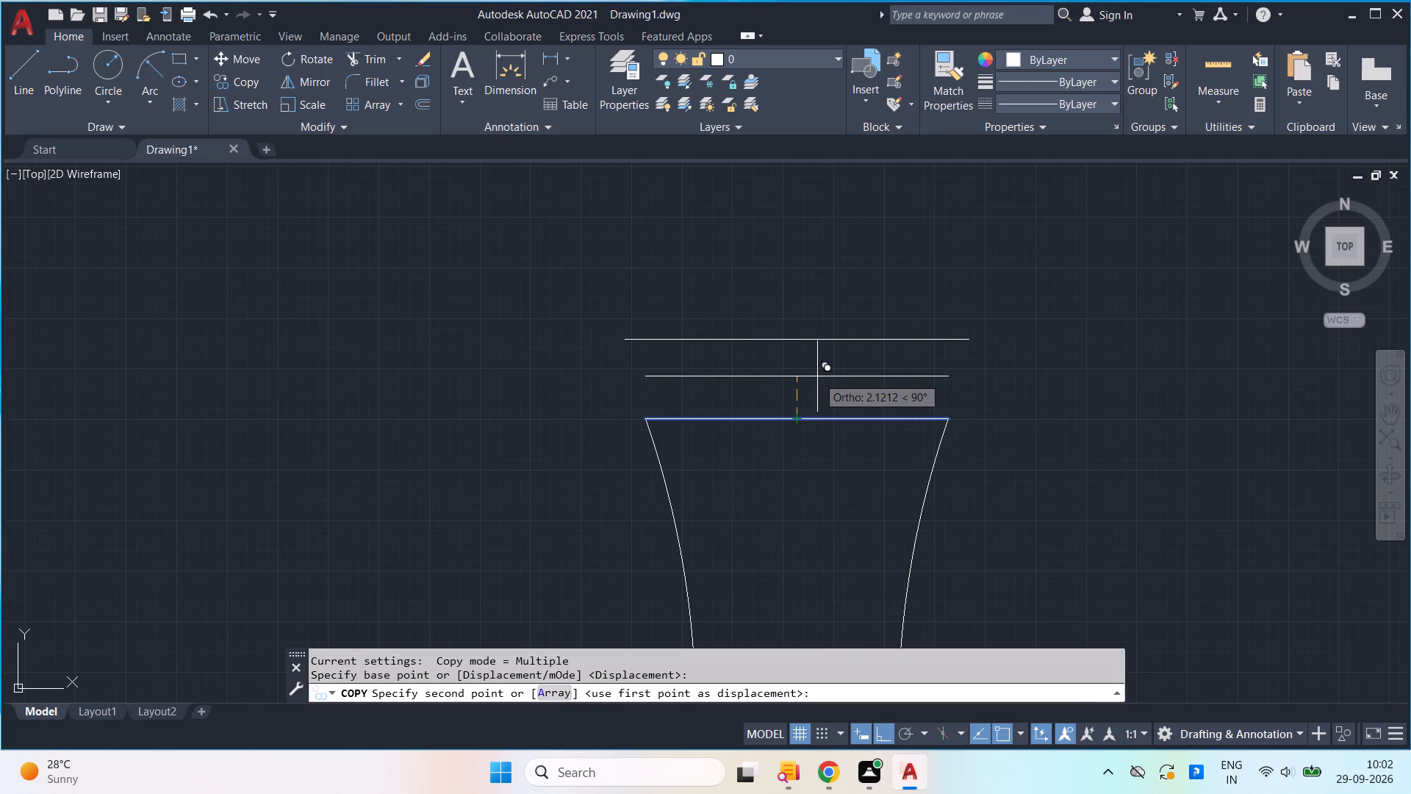
text(1.9)
key(7)
key(Return)
key(Return)
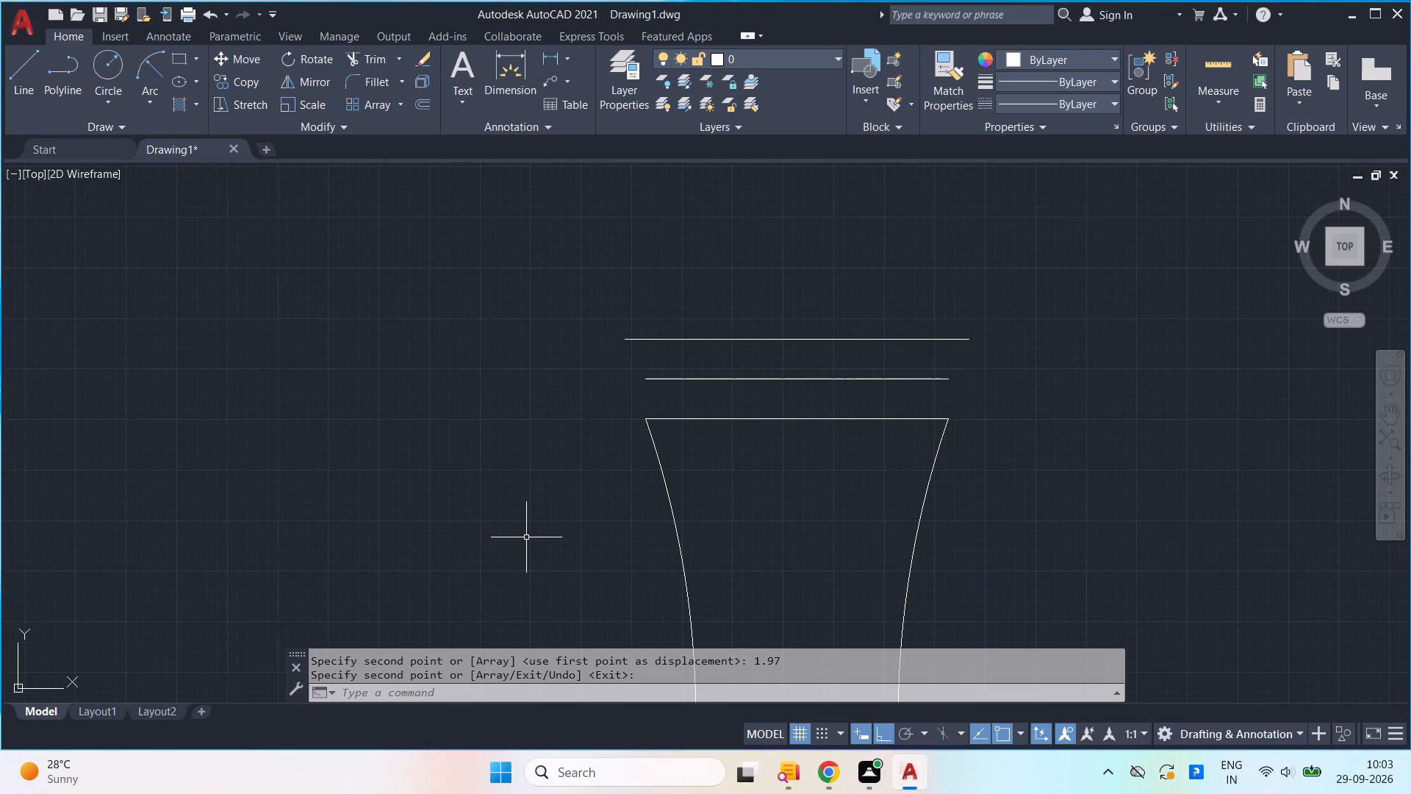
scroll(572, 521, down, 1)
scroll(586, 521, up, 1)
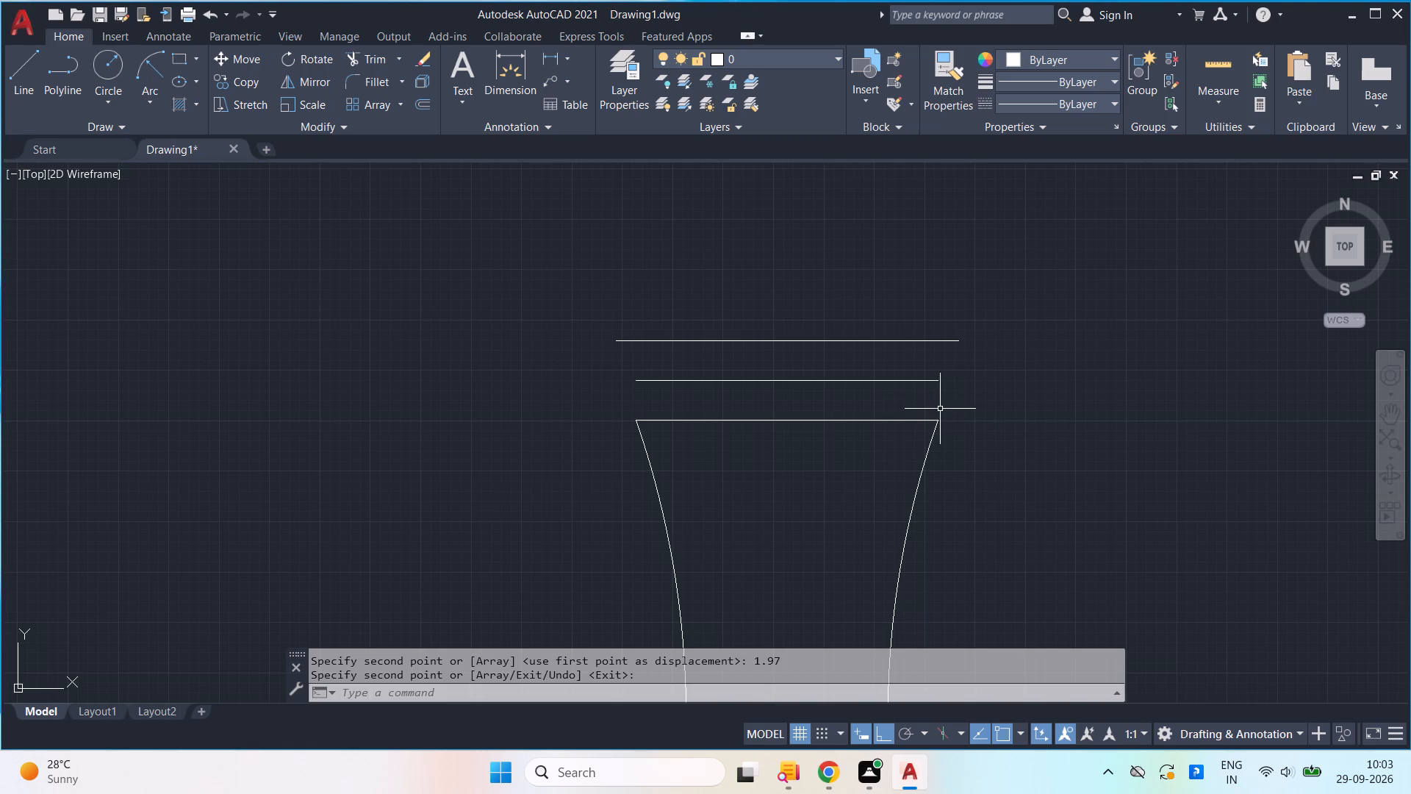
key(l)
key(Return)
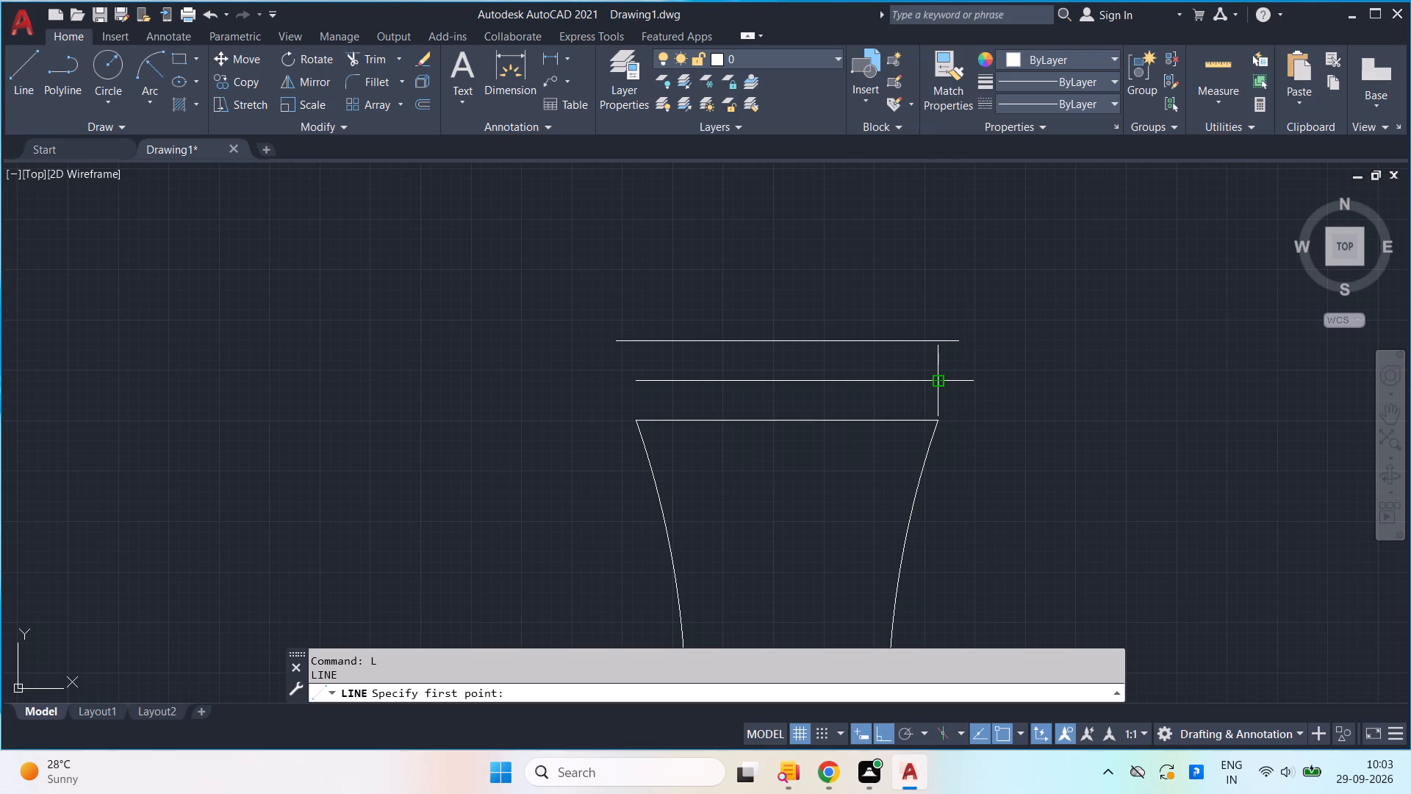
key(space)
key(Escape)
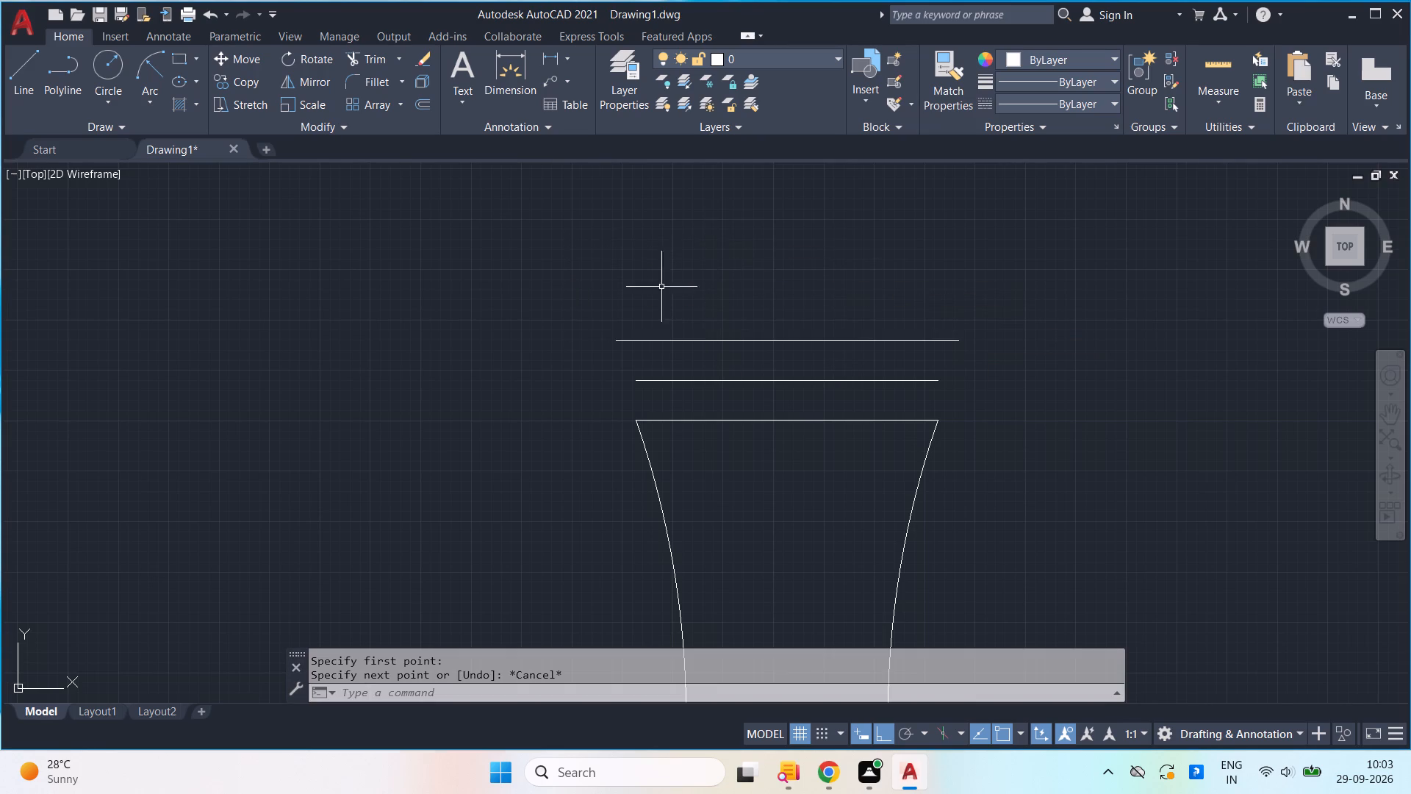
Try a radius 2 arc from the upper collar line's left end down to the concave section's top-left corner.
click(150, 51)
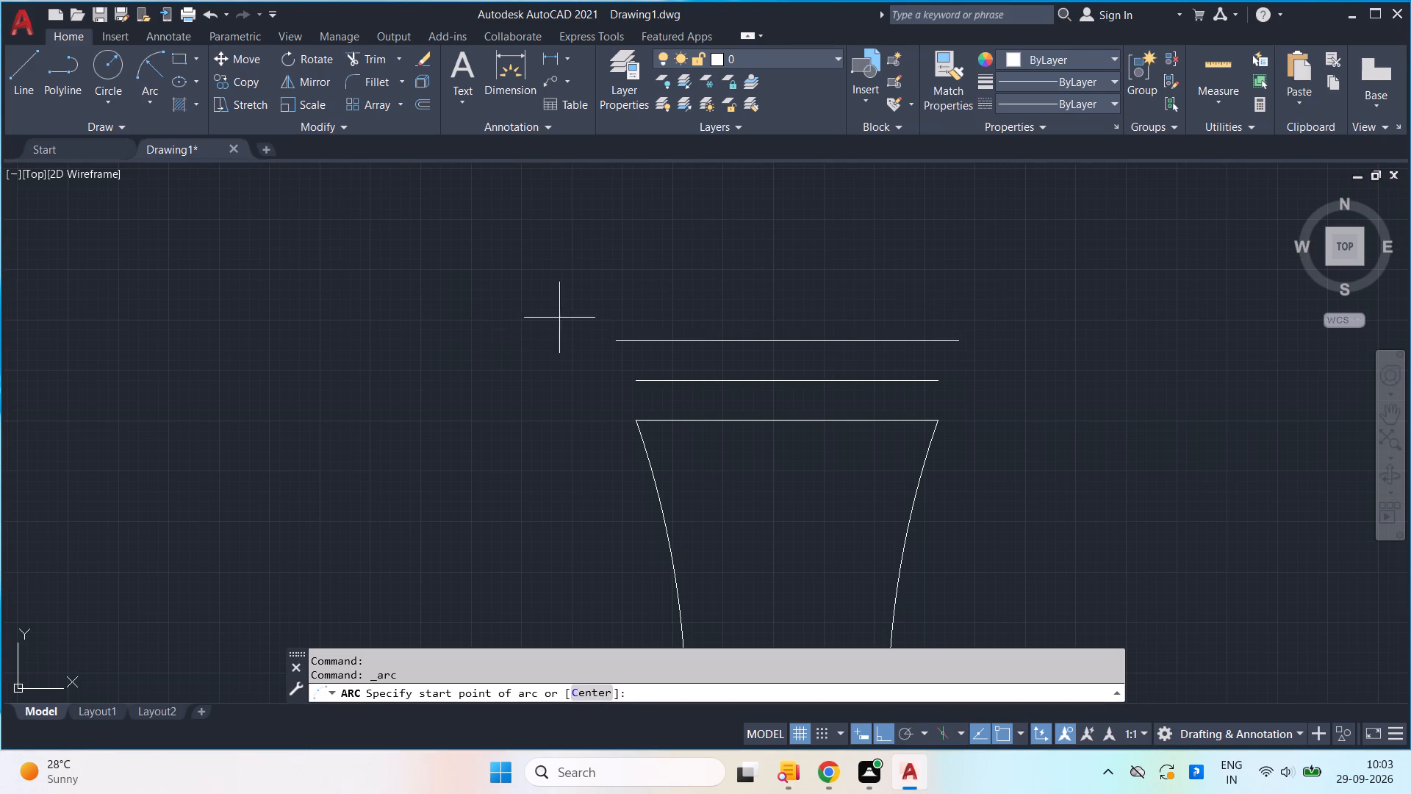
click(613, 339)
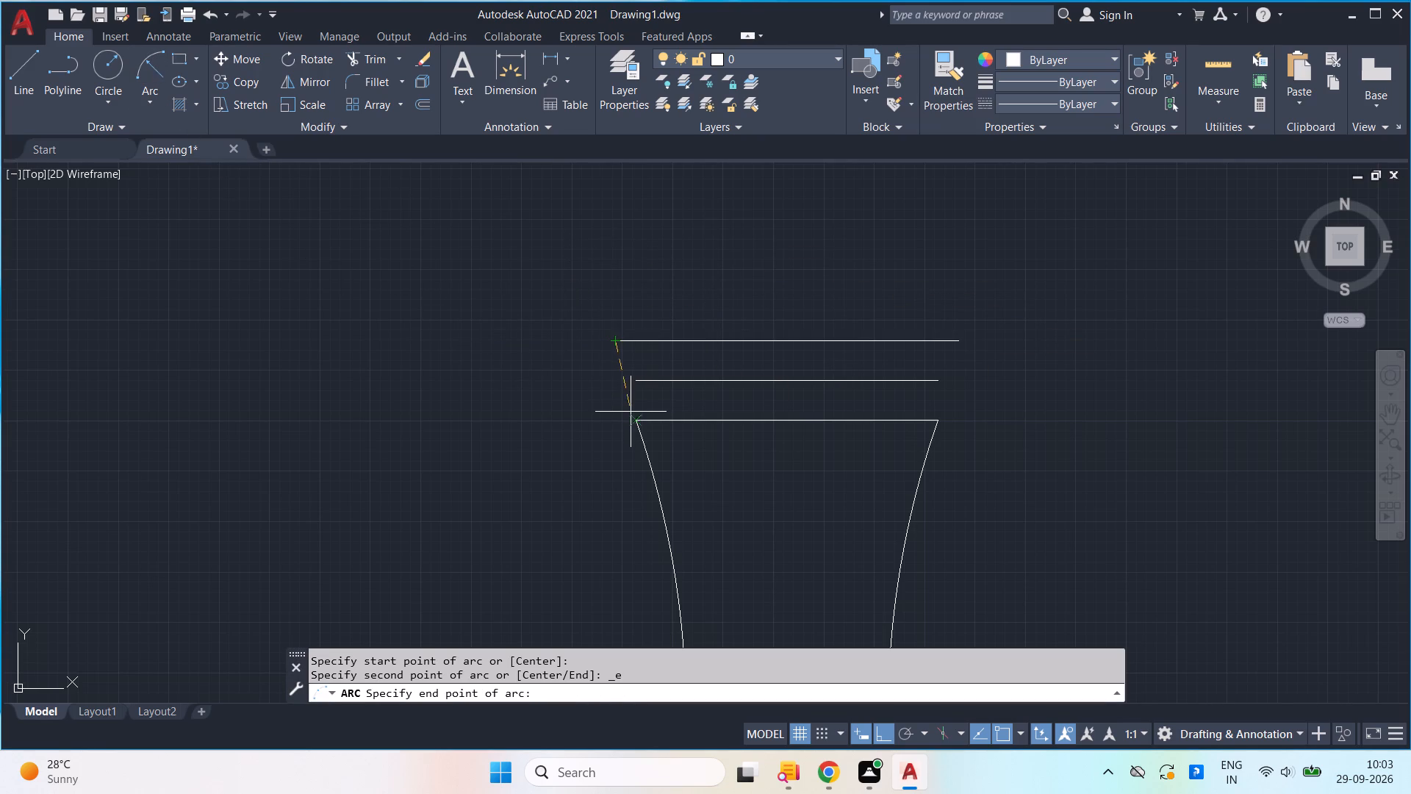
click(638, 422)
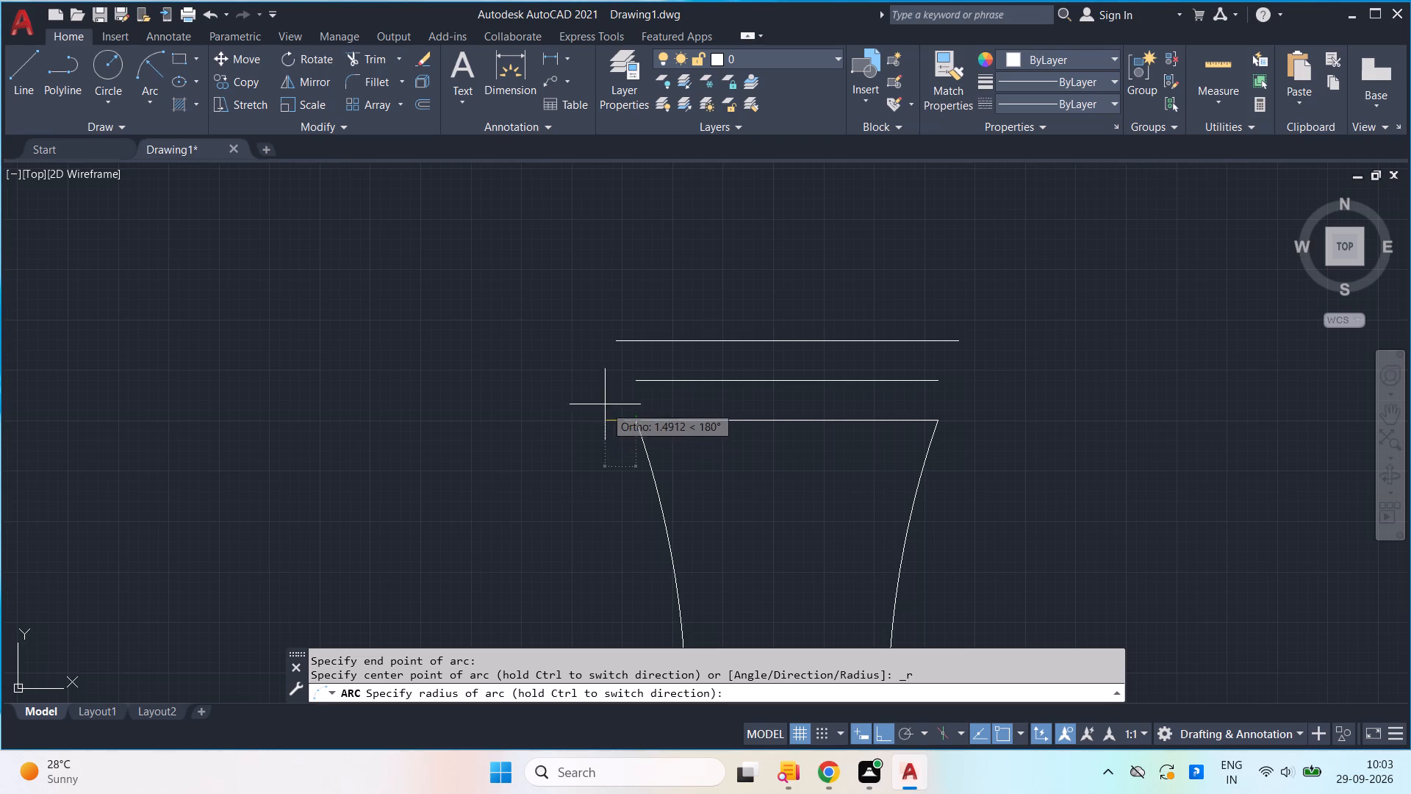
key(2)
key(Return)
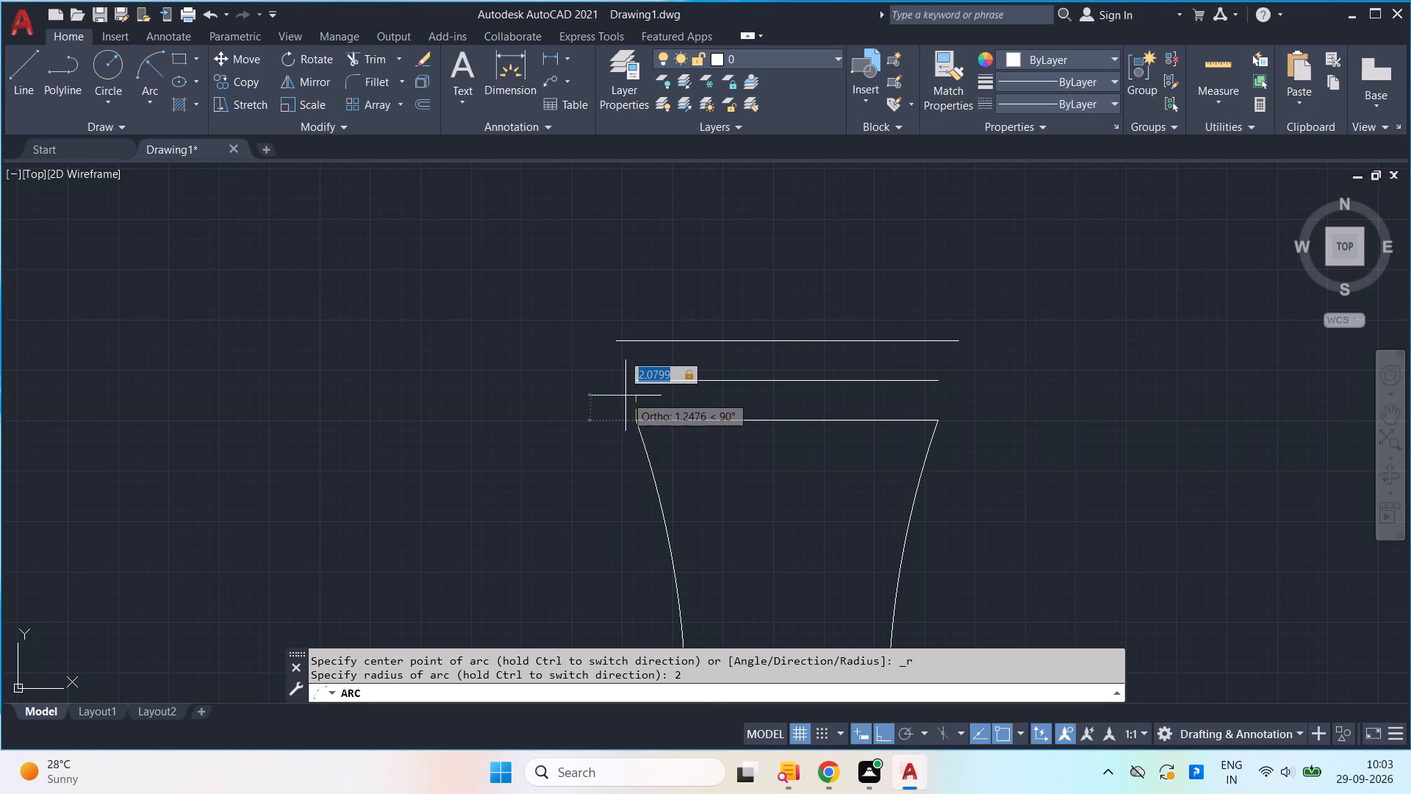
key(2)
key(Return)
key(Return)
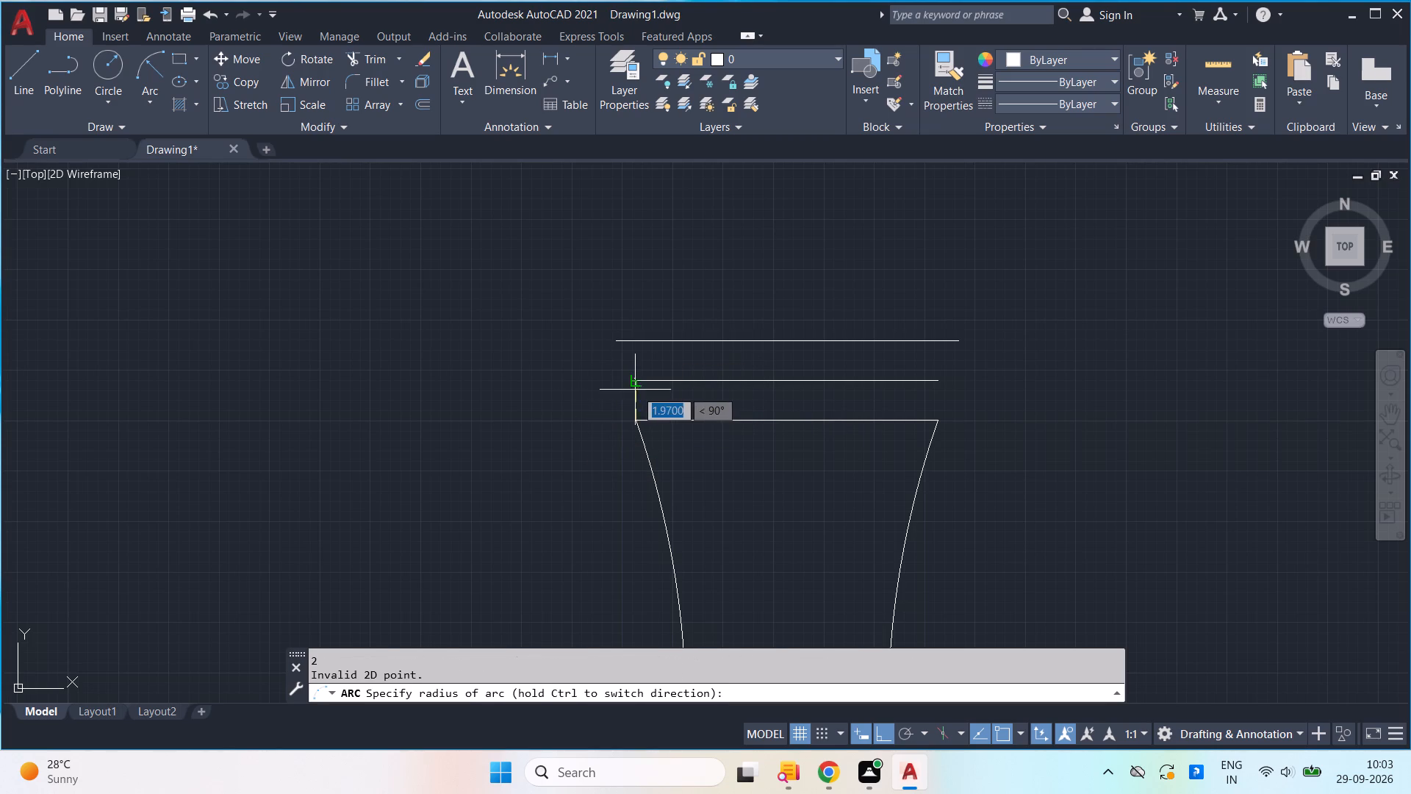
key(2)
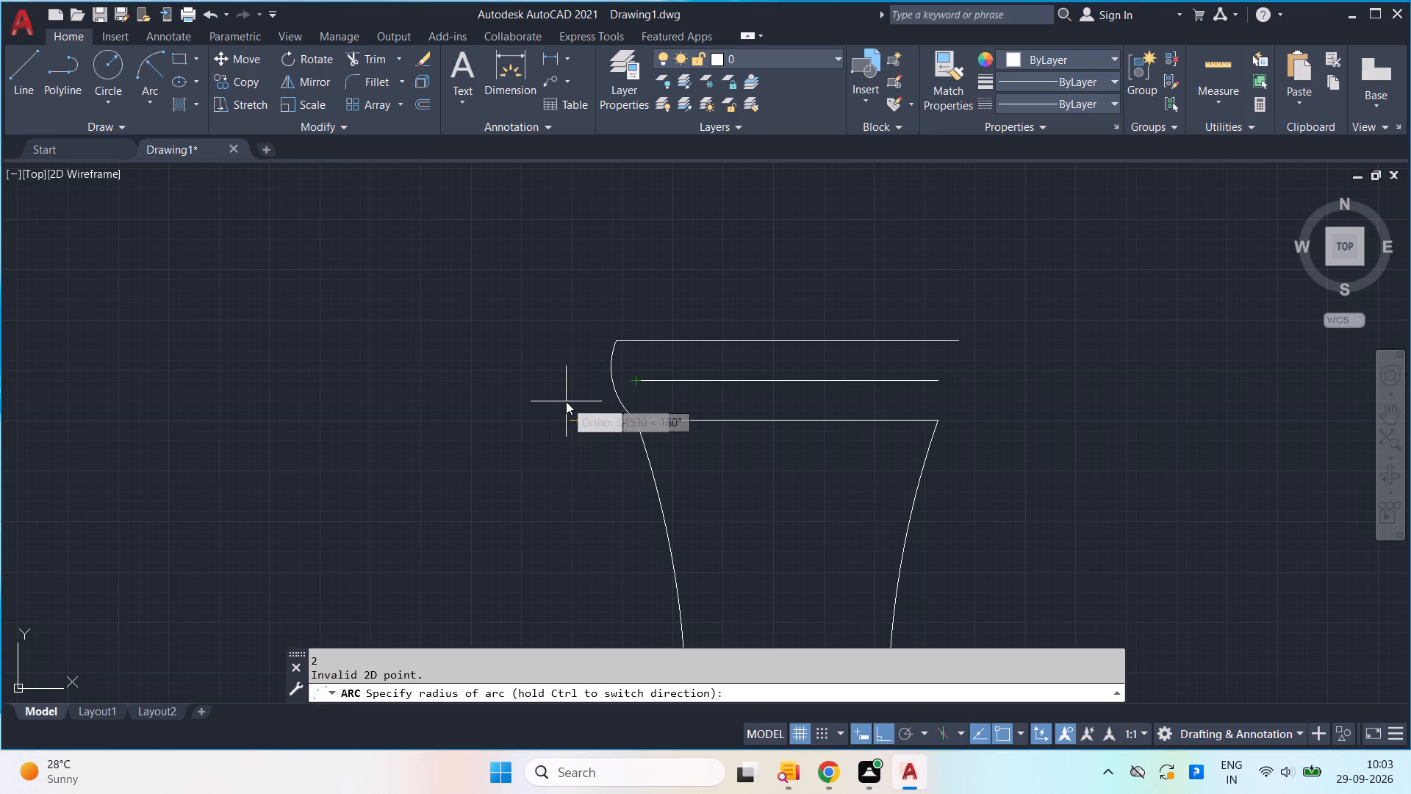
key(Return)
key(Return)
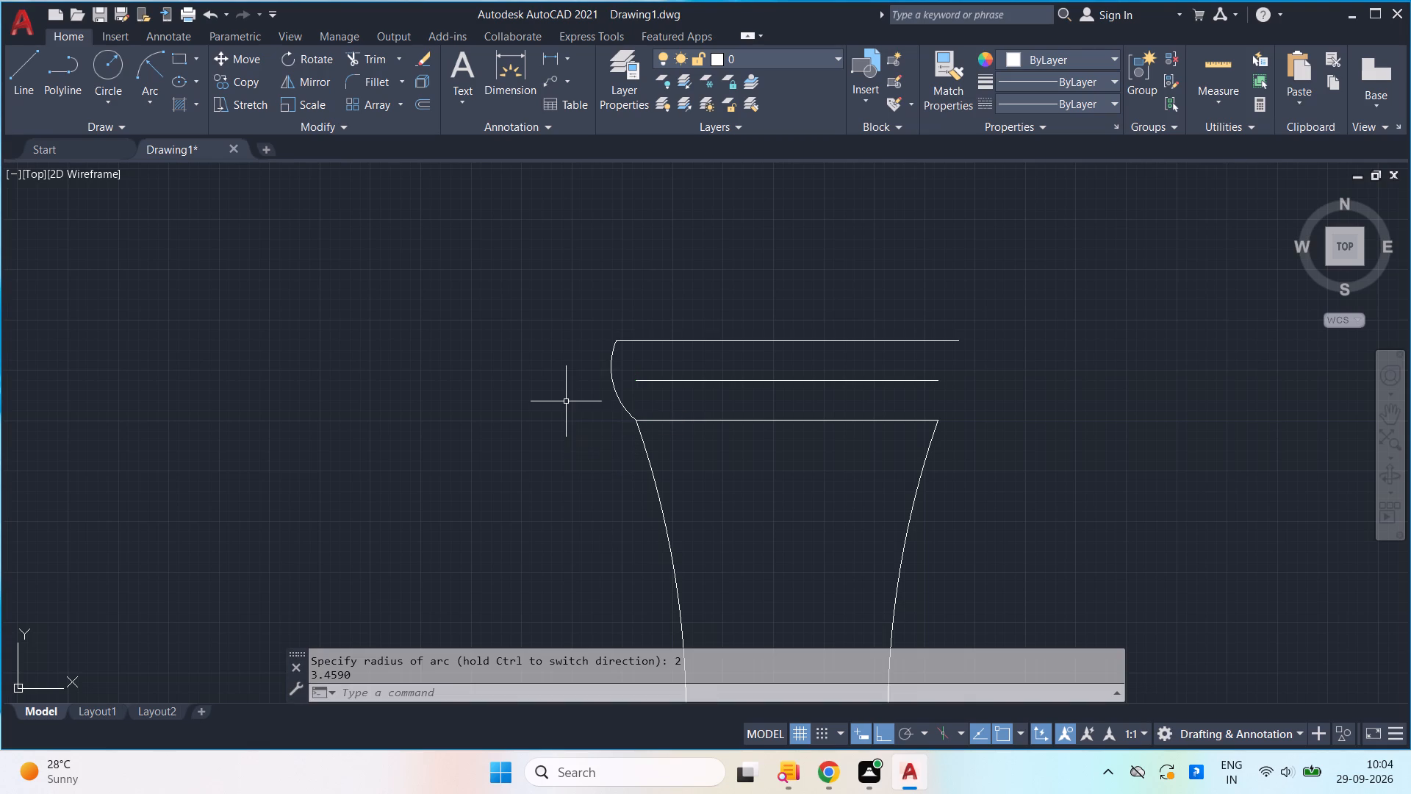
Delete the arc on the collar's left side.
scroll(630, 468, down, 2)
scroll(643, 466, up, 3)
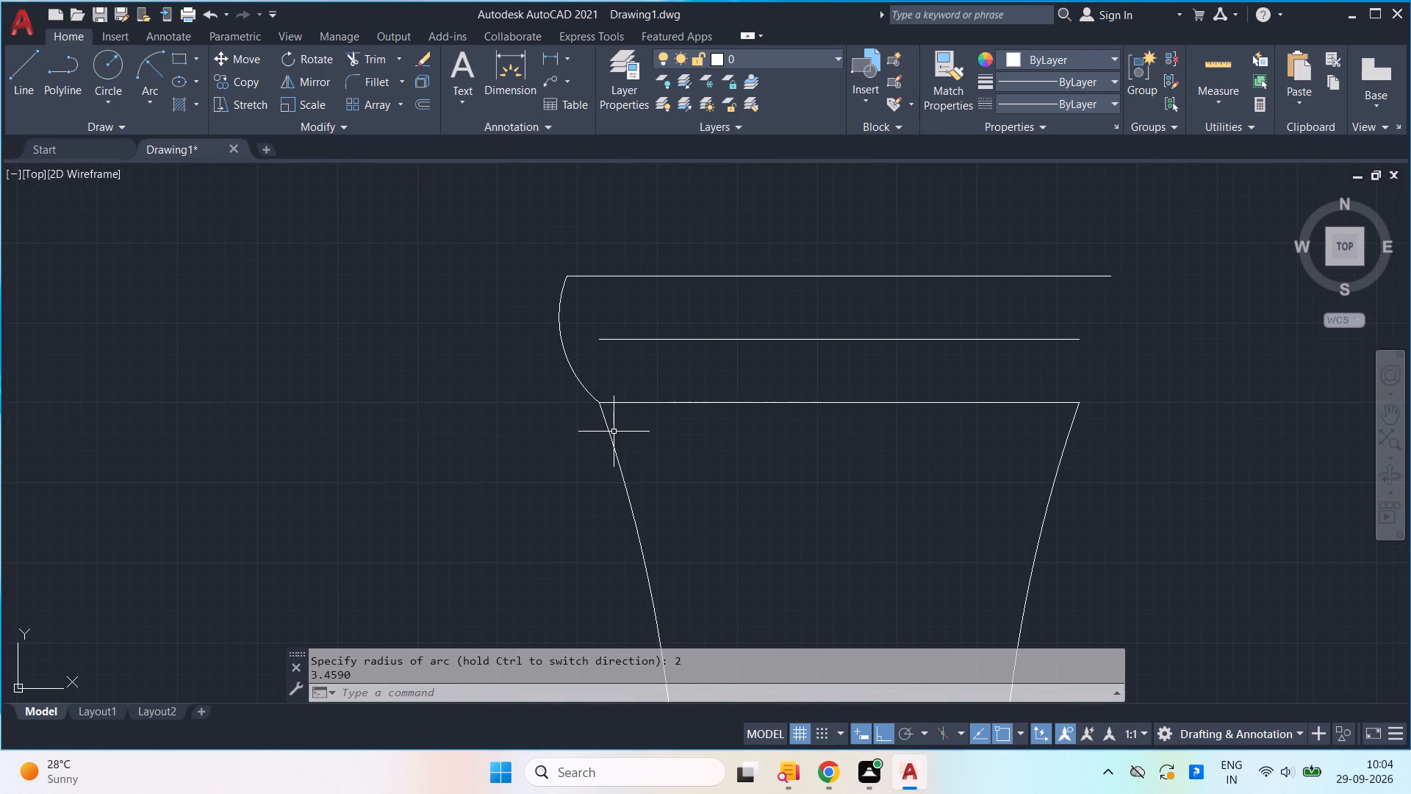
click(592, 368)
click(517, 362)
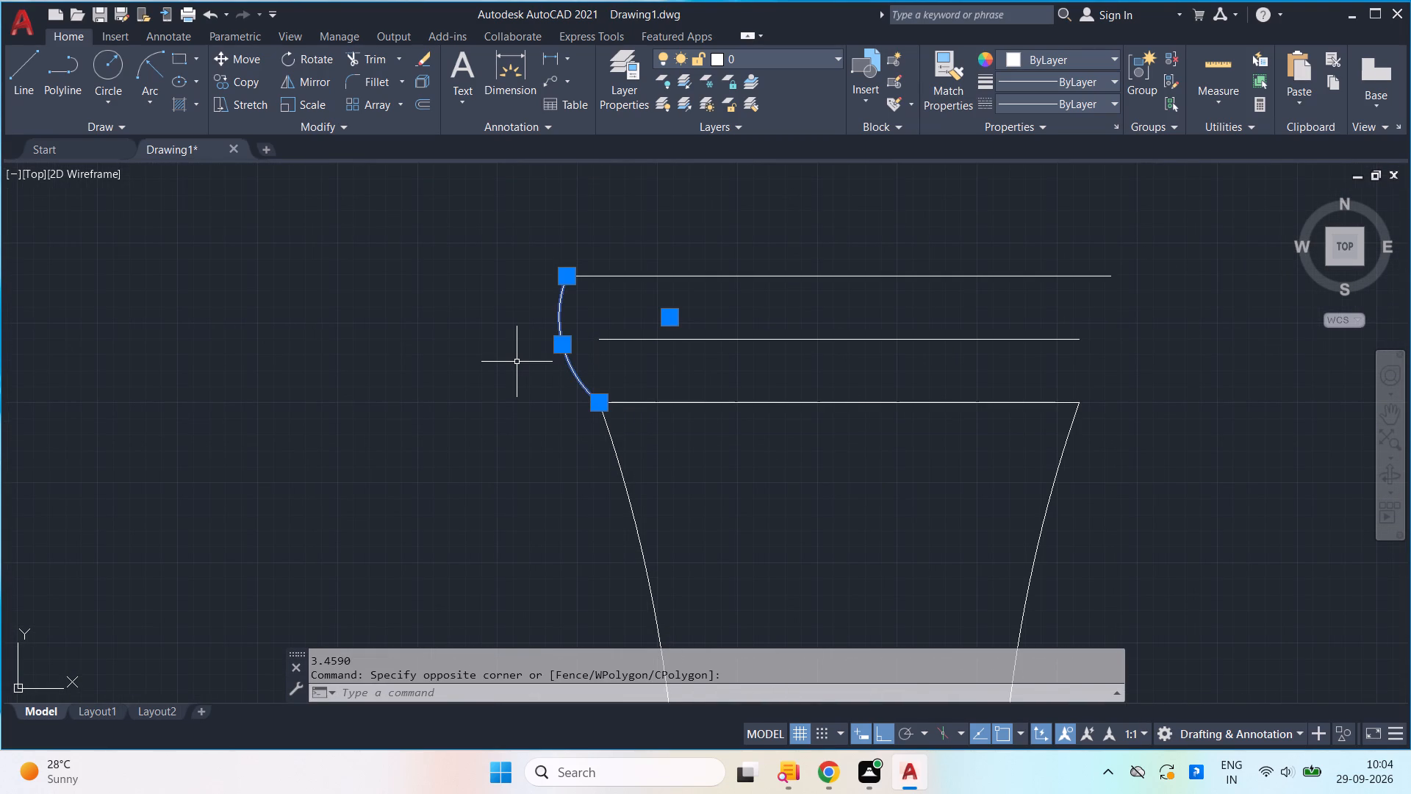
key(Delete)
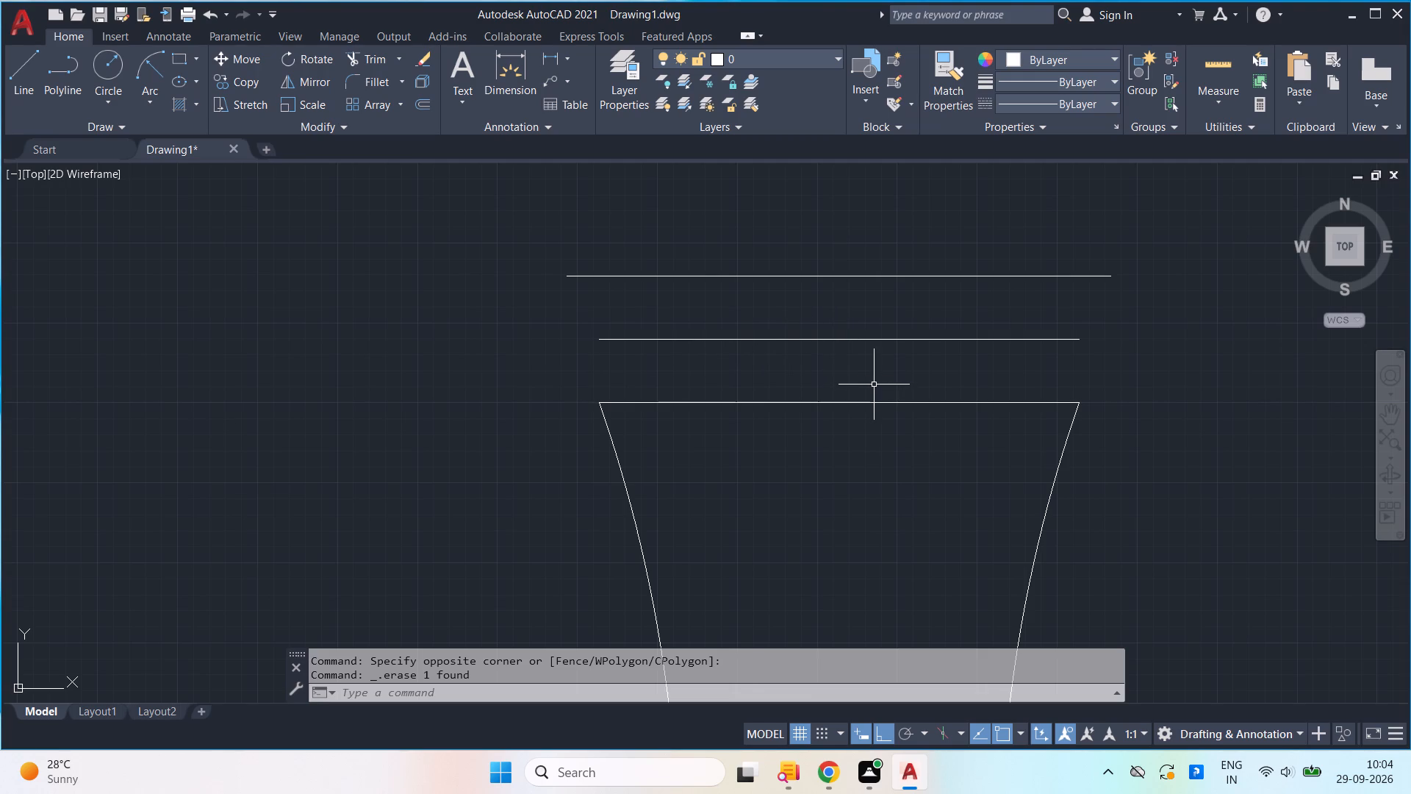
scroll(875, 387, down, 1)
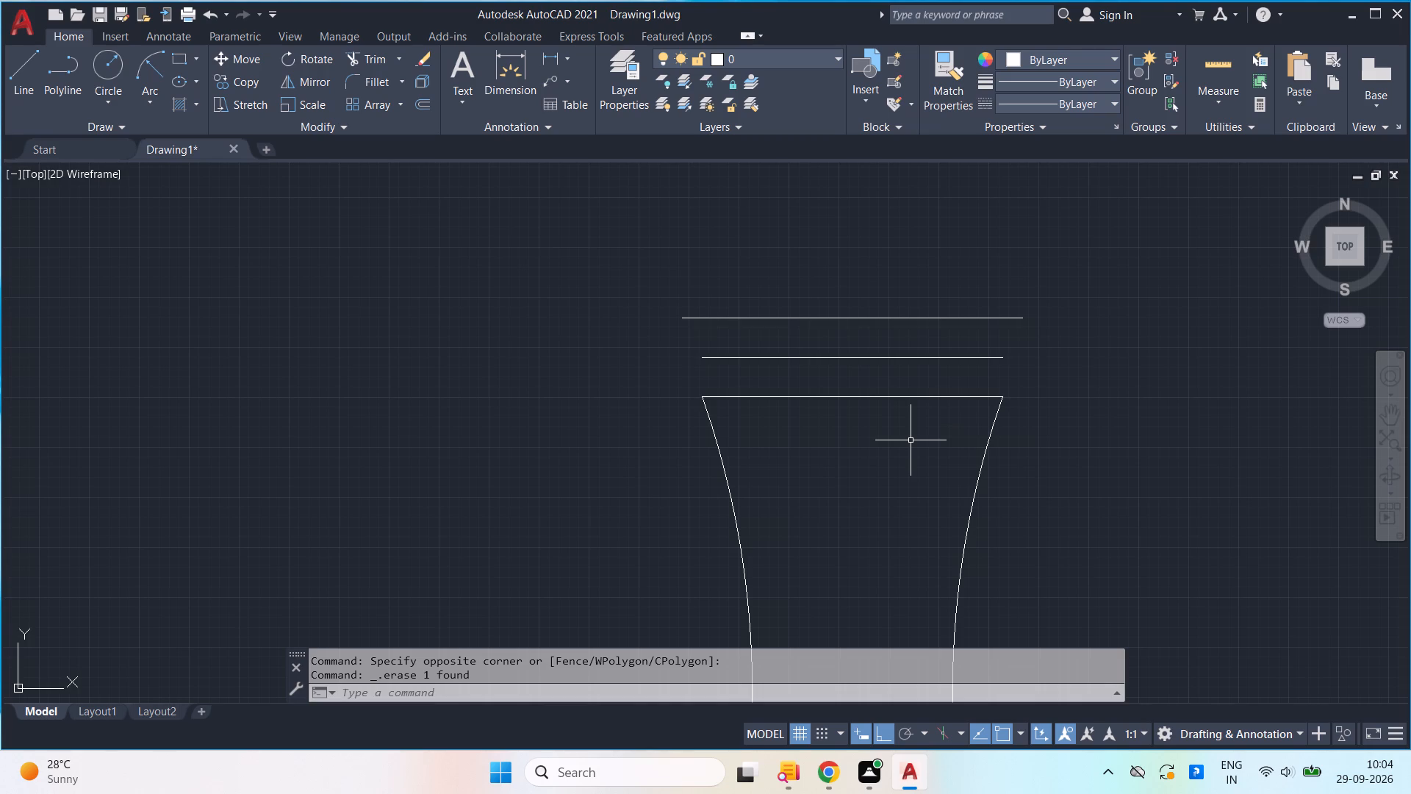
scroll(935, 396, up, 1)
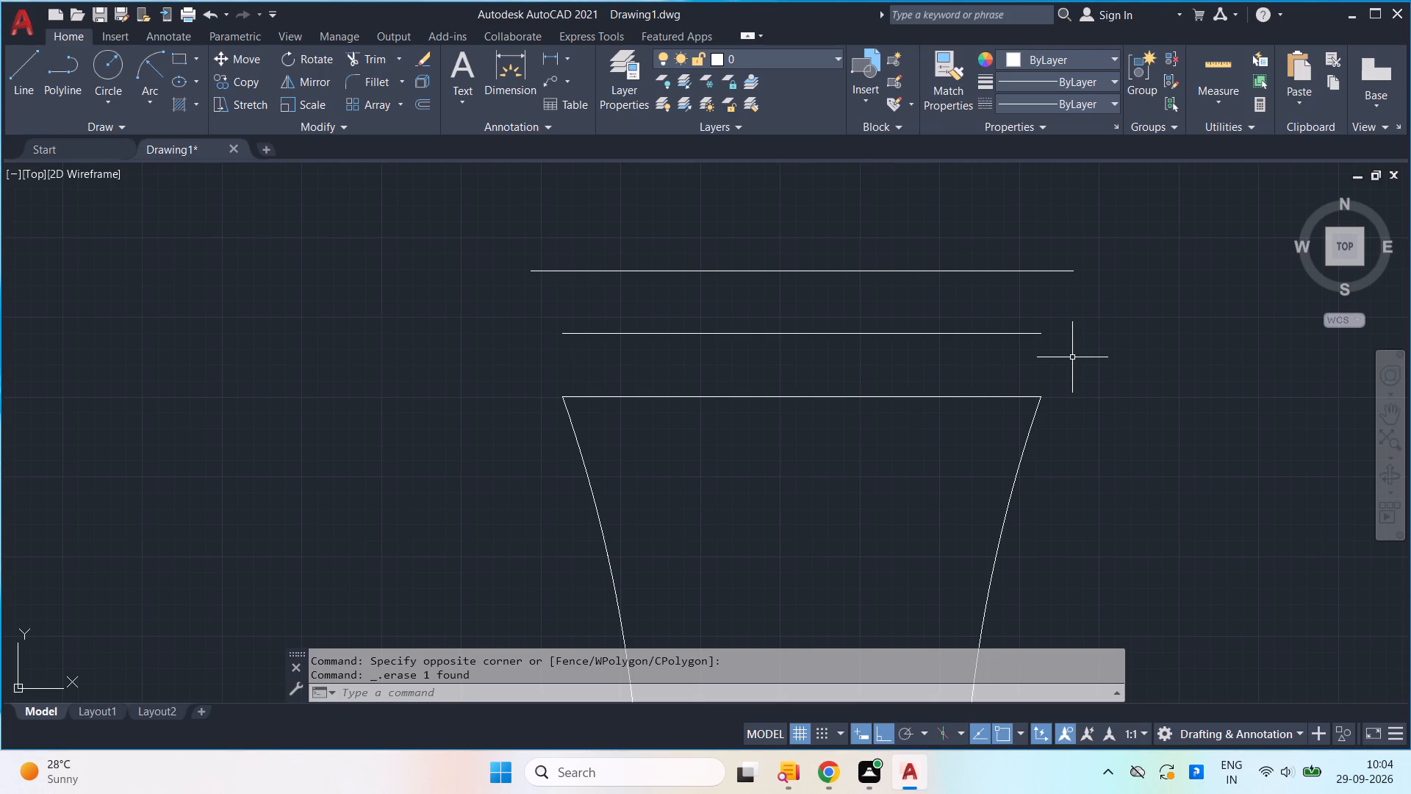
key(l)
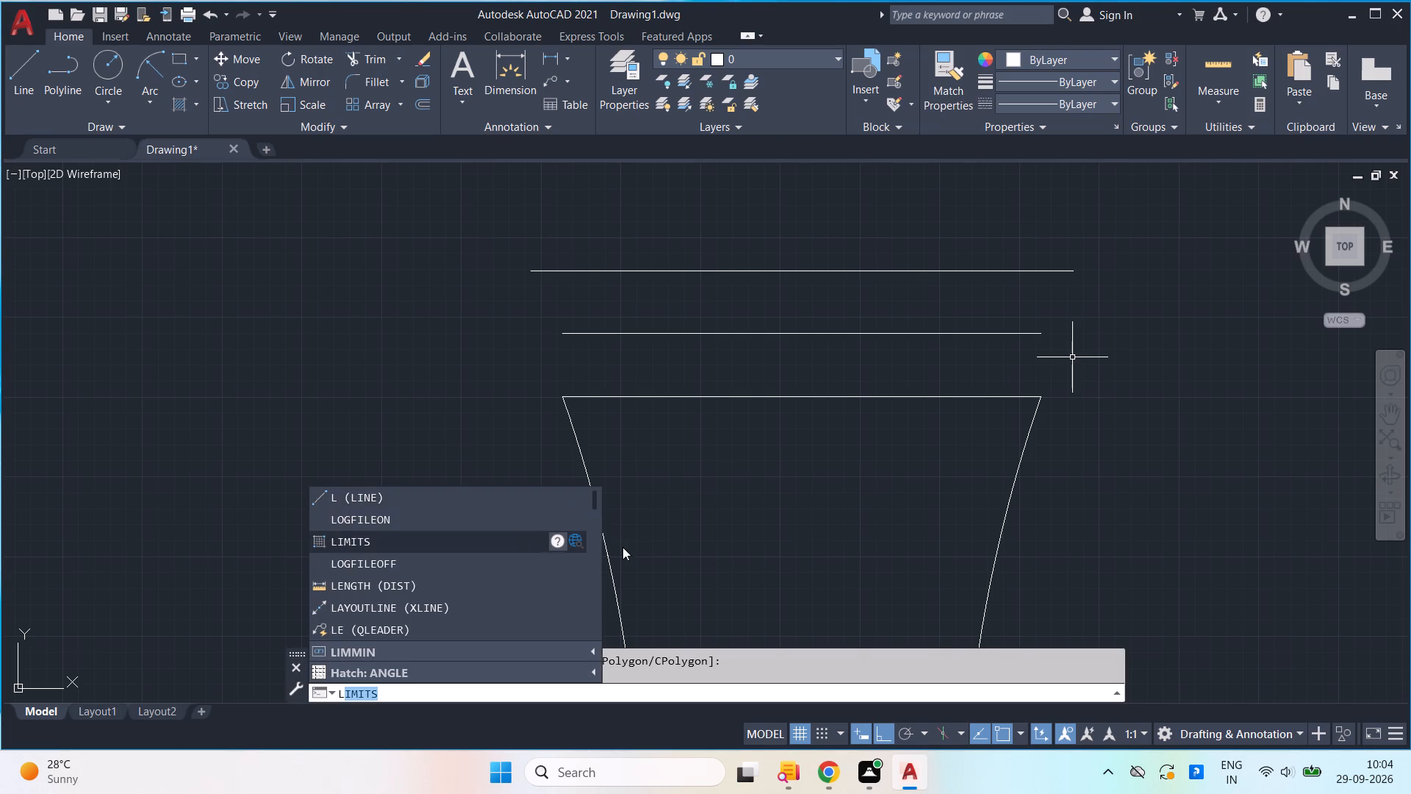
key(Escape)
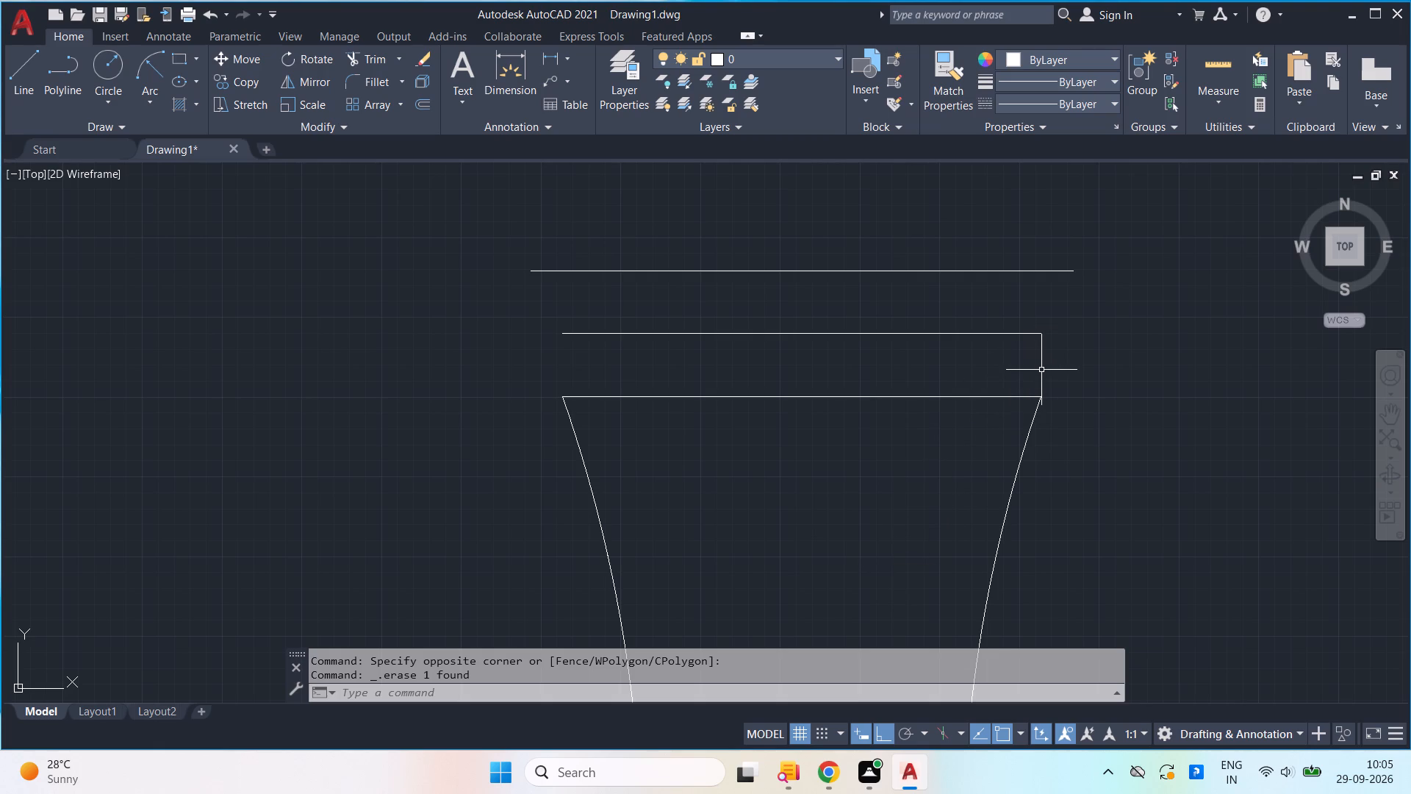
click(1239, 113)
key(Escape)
Extend the collar's middle line outward with a horizontal line segment of length 2.5 at each of its two ends.
key(l)
key(Return)
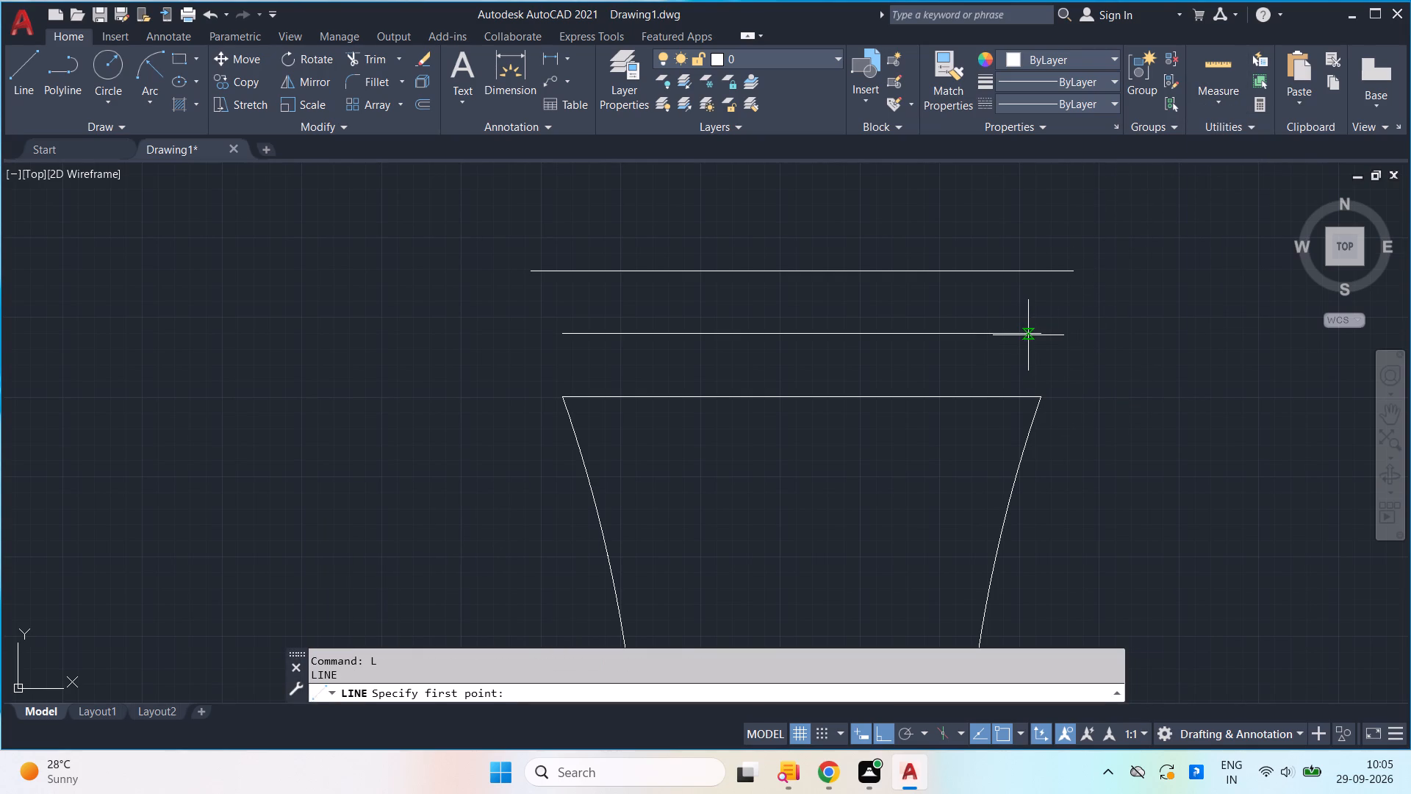
click(1034, 335)
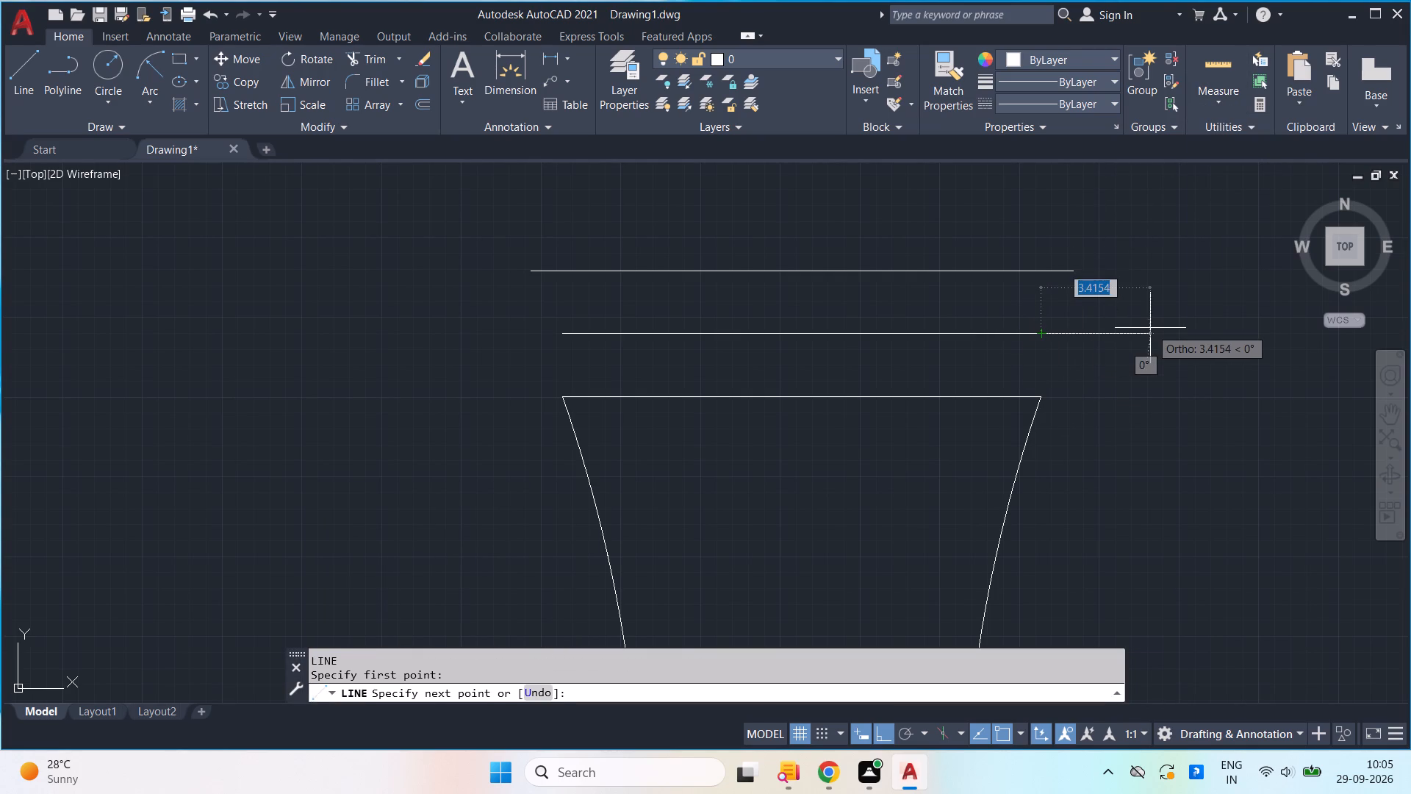
text(2.5)
key(Return)
key(space)
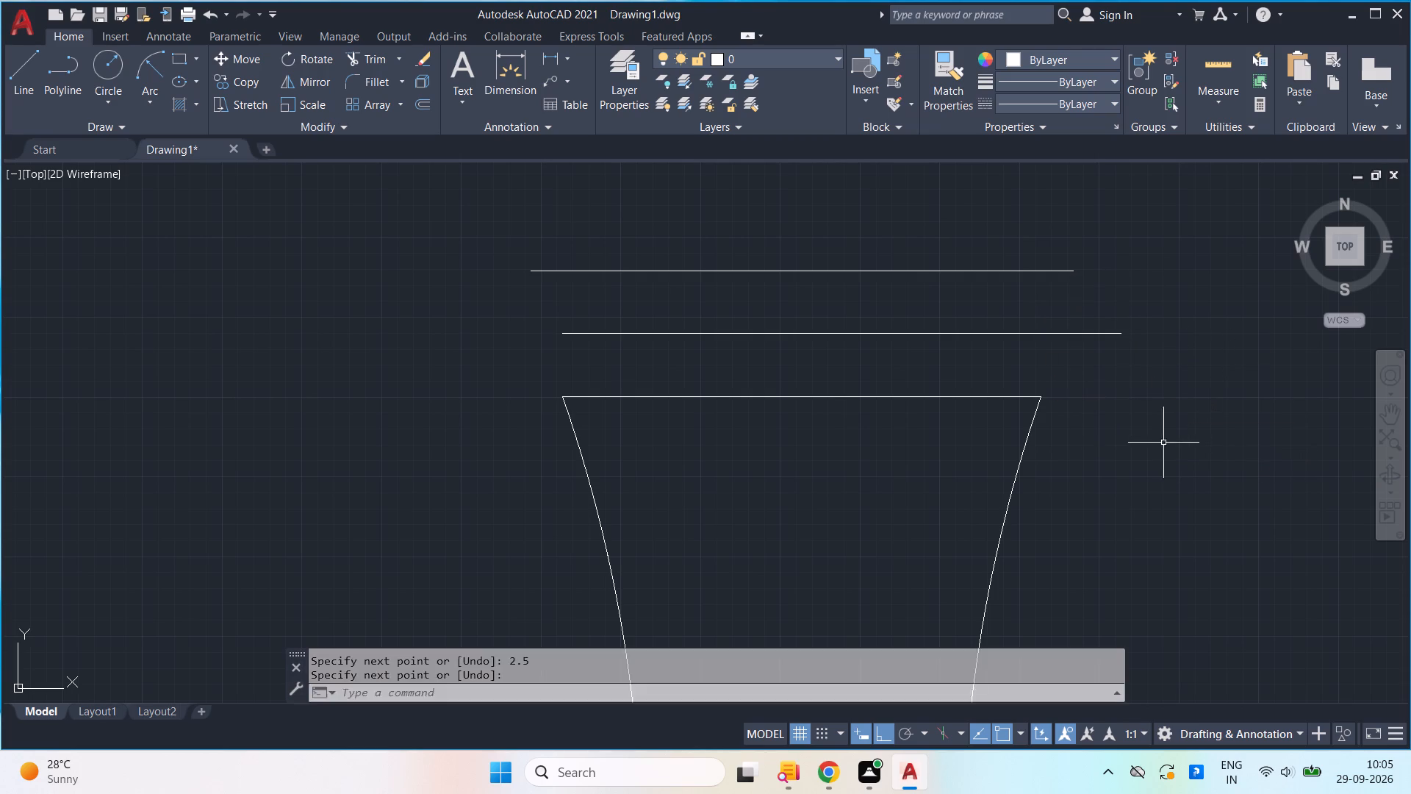
key(space)
click(563, 337)
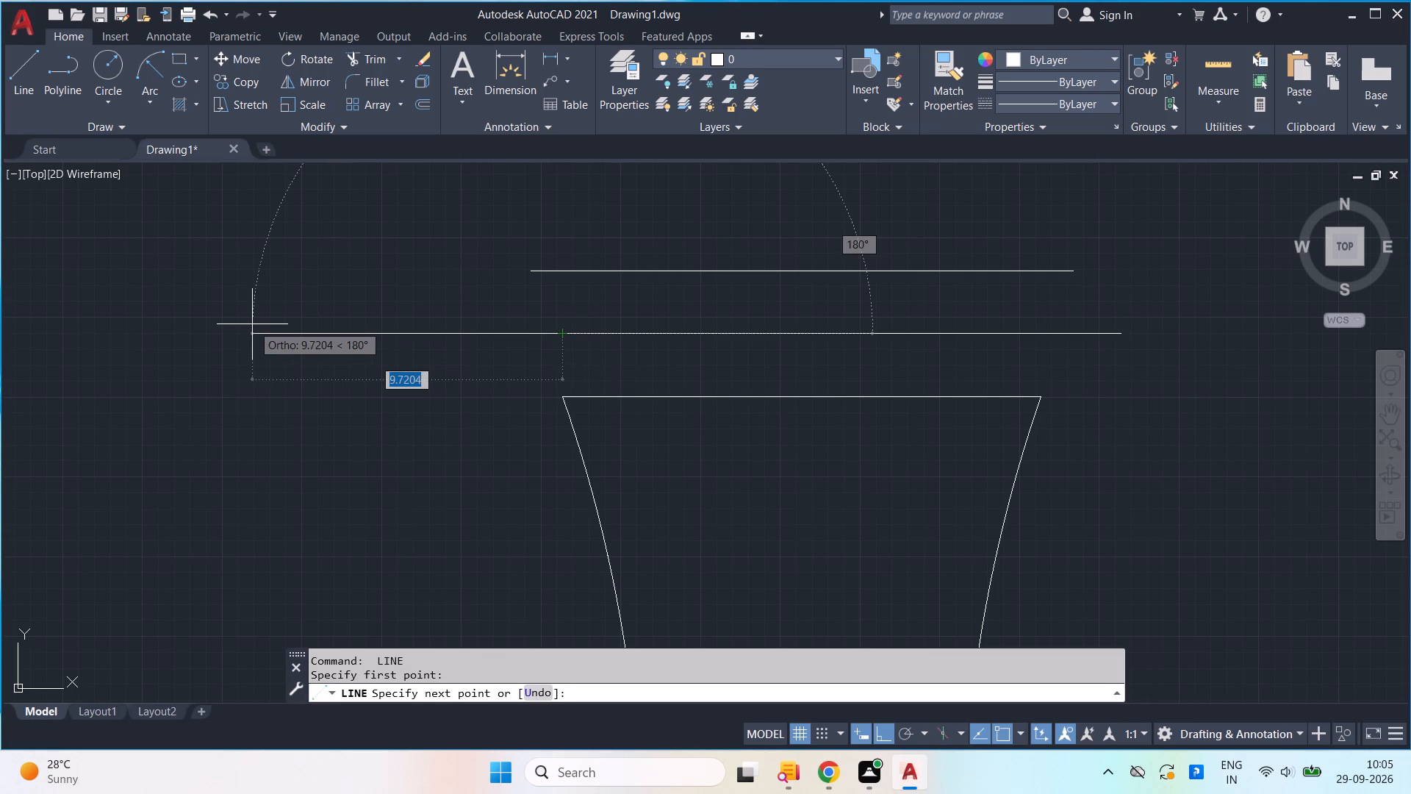
text(2.5)
key(Return)
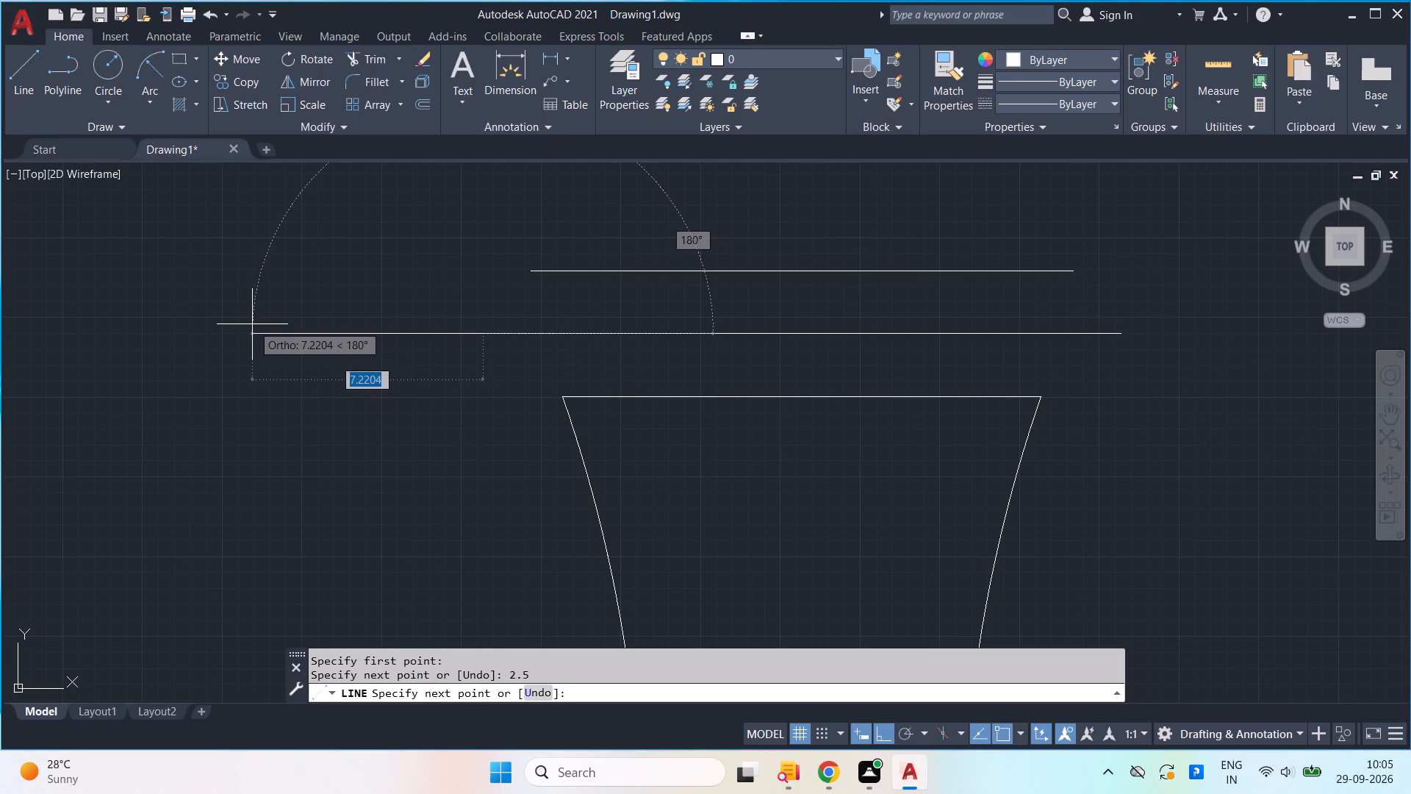
key(Return)
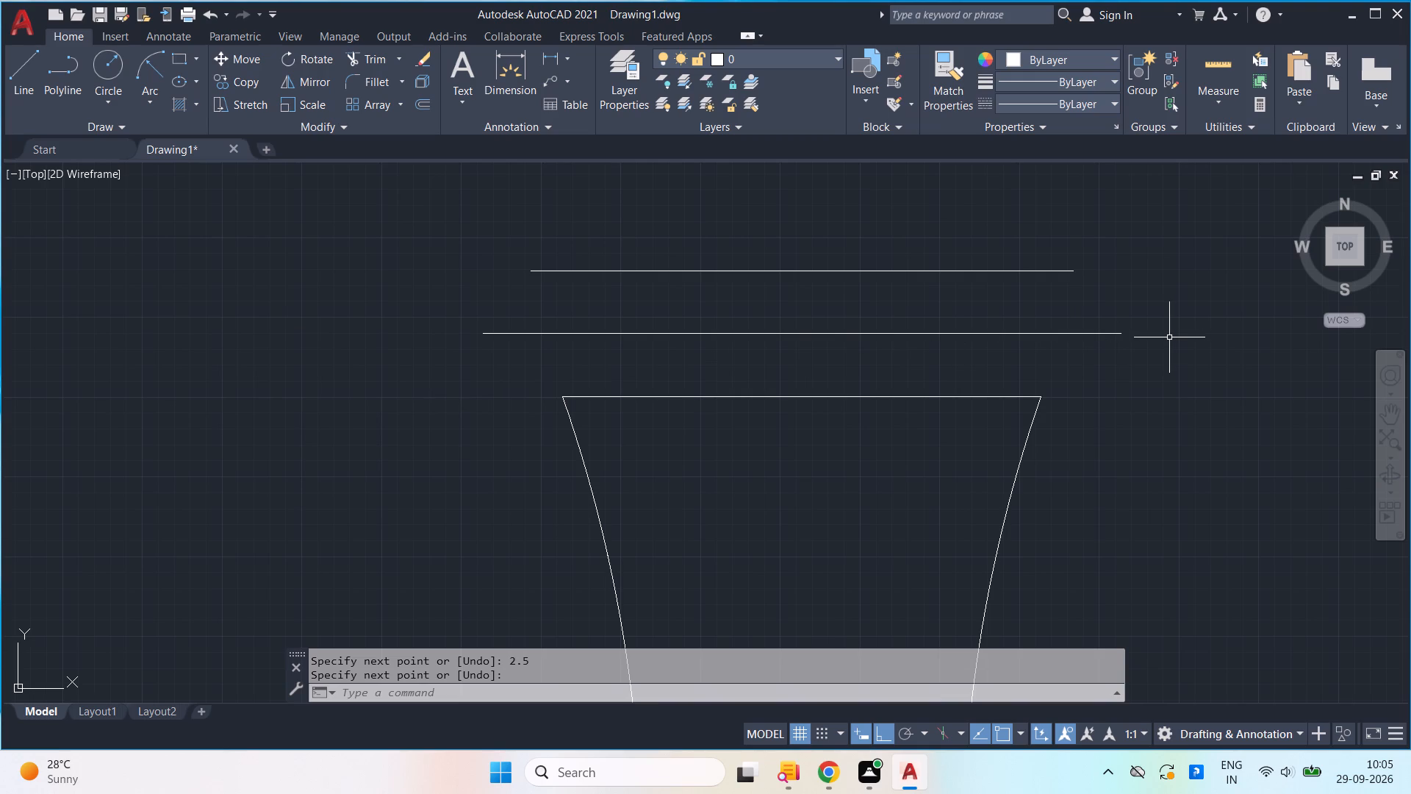
Draw a short vertical line downward from the point 2 inward of the extended middle line's right end.
key(l)
key(Return)
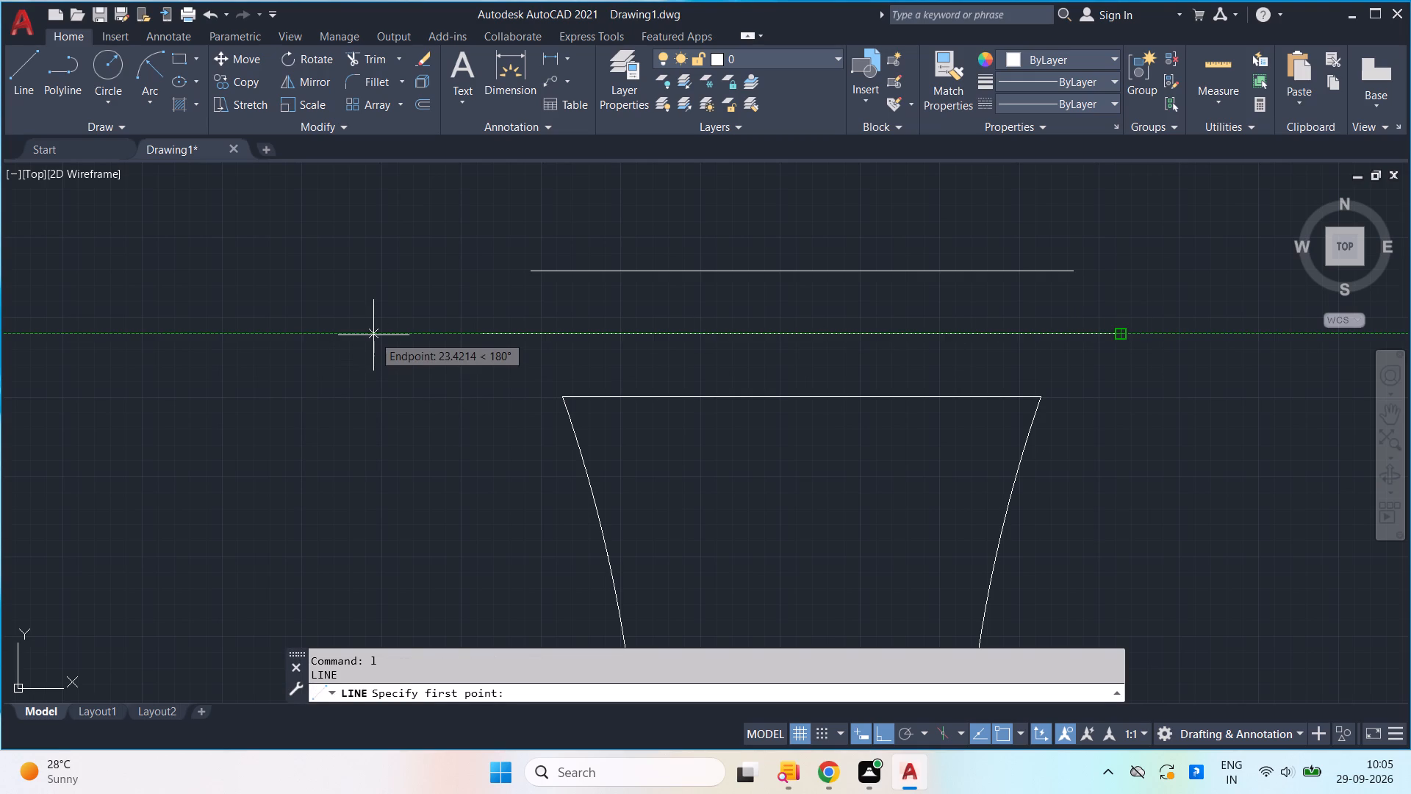
key(2)
key(Return)
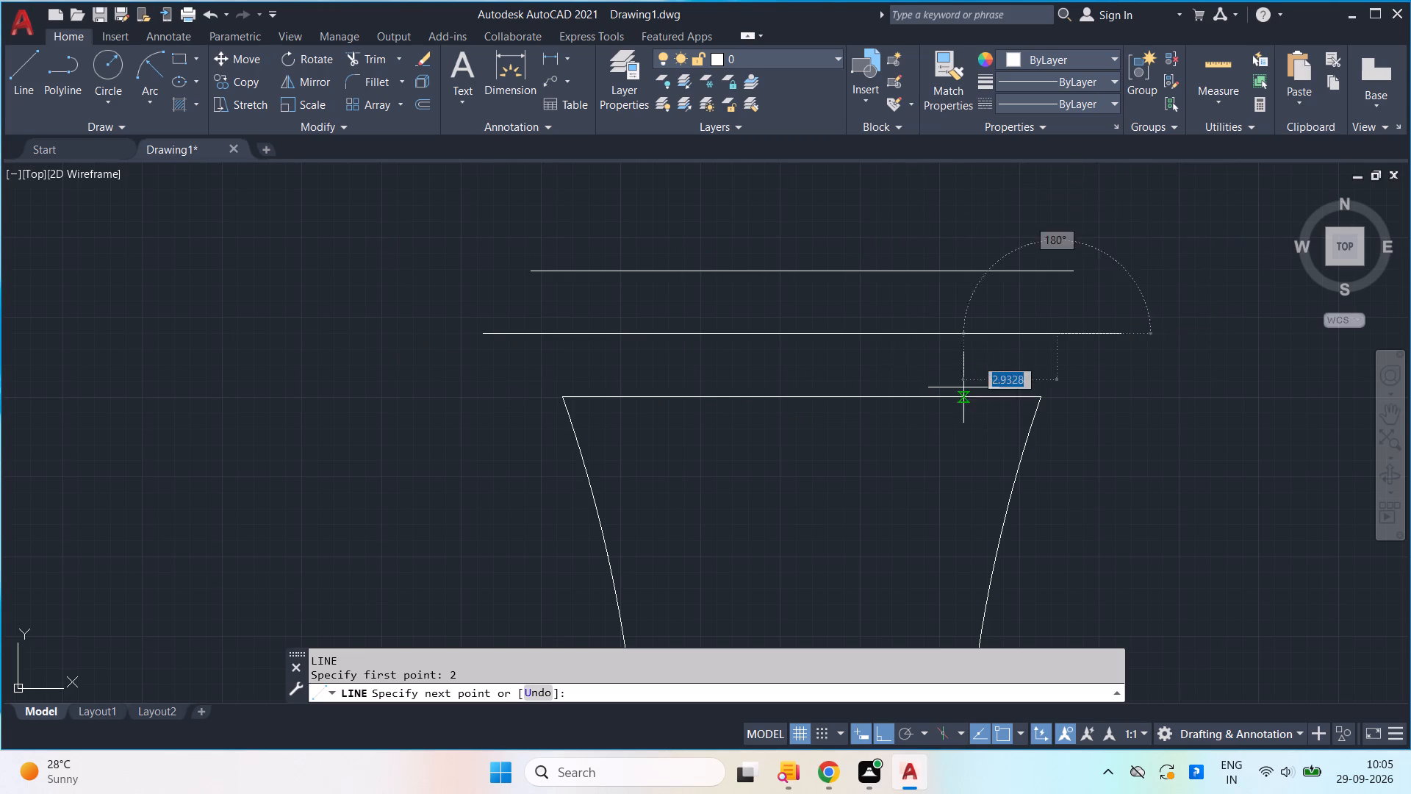
click(1107, 401)
key(space)
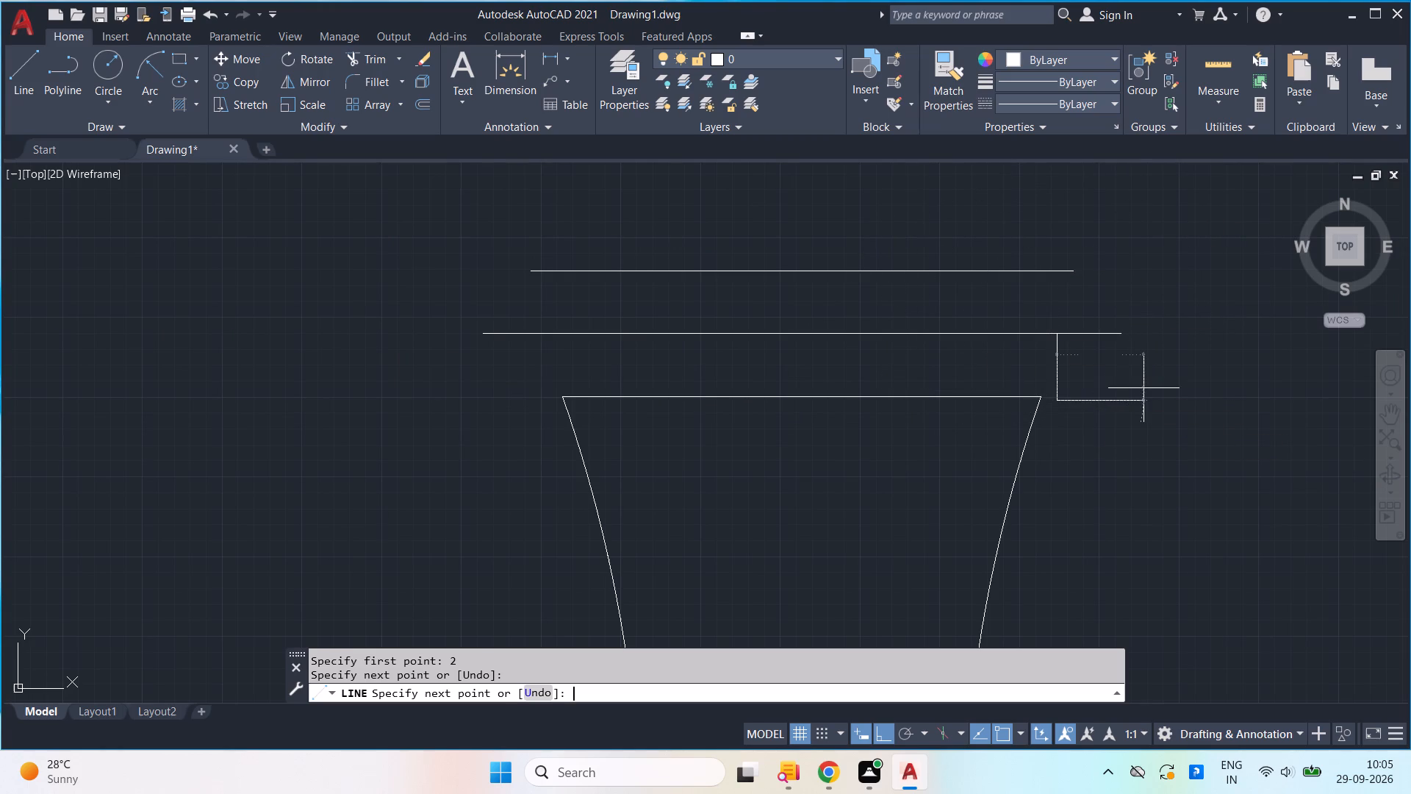
scroll(1097, 362, up, 1)
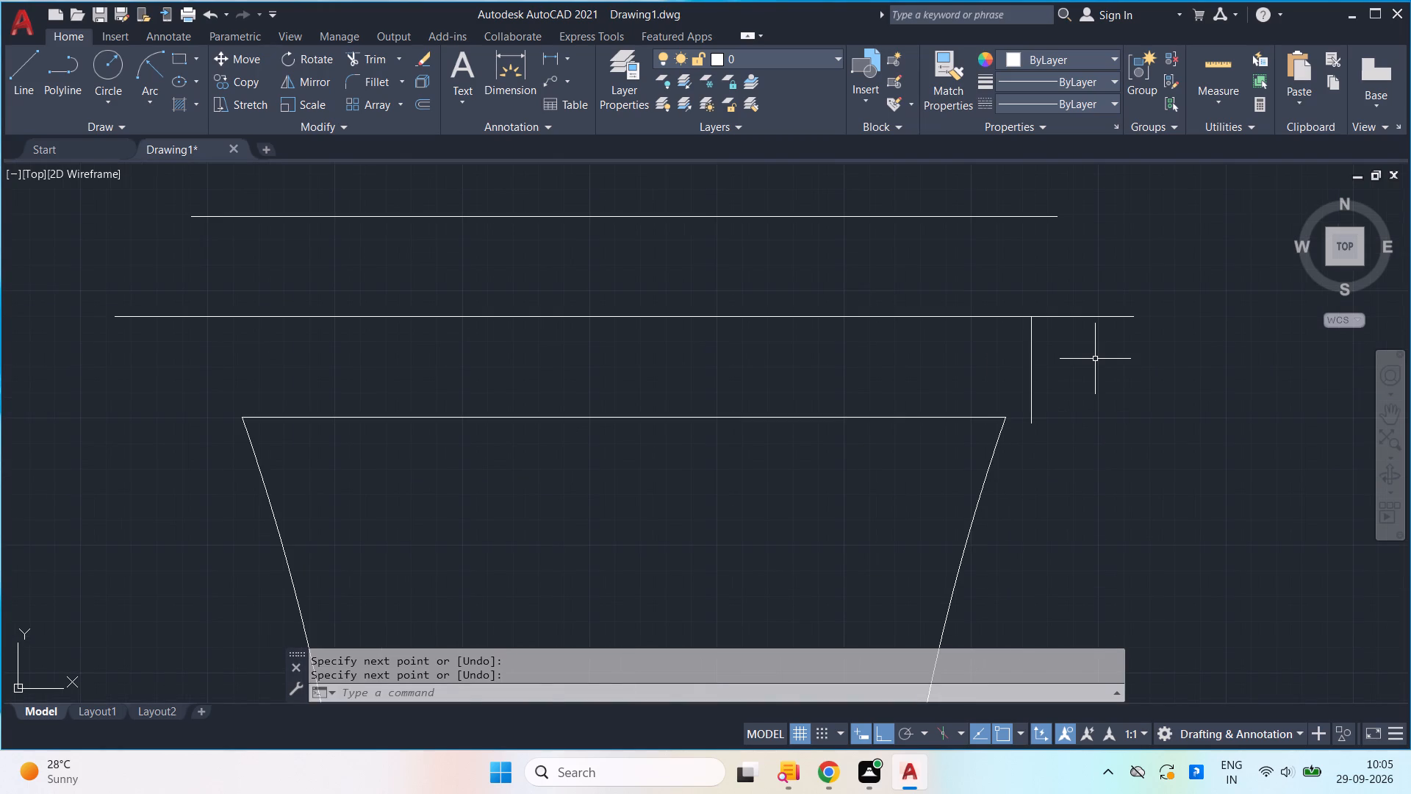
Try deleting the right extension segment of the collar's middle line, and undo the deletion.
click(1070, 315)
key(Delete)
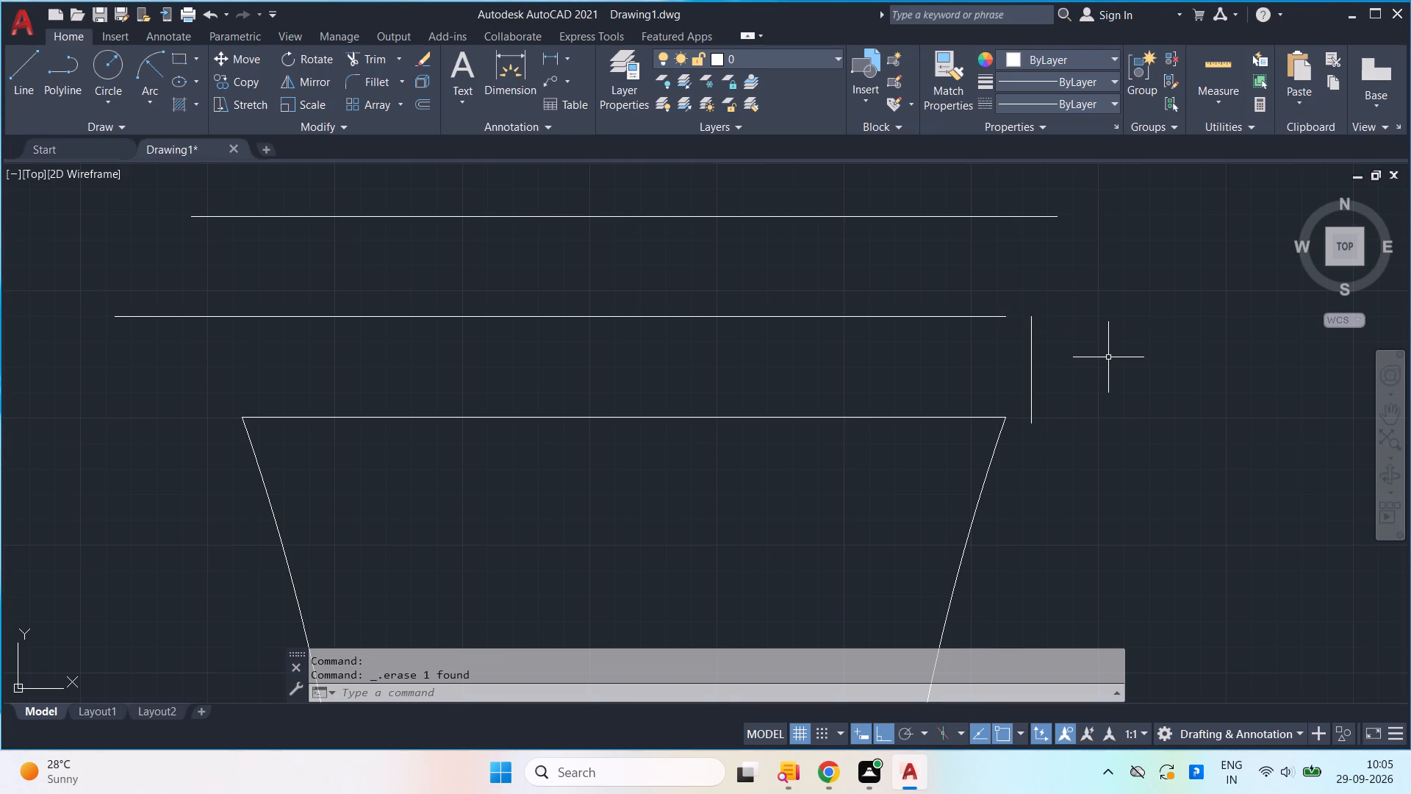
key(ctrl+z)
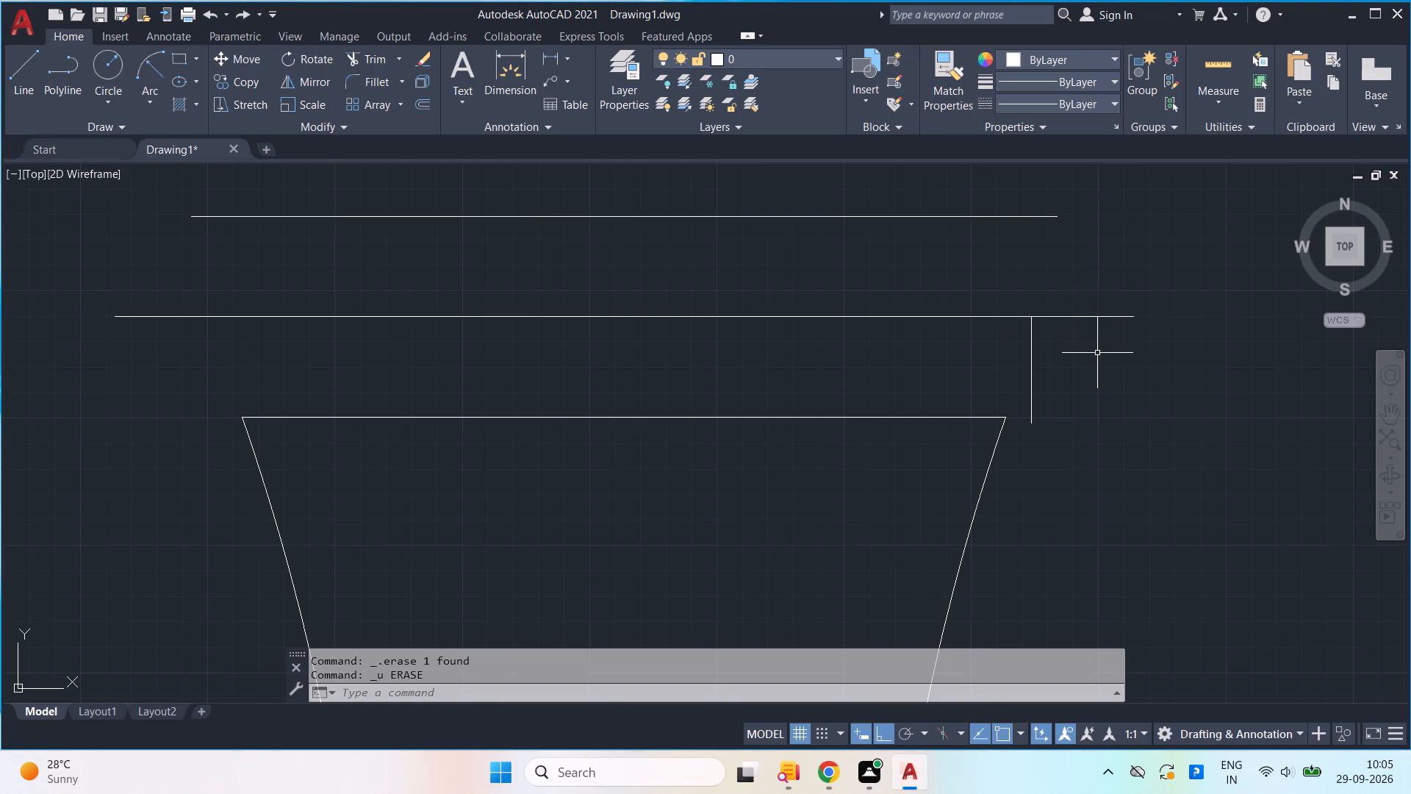
Draw a radius 2 circle centred where the short vertical line meets the collar's middle line.
key(c)
key(Return)
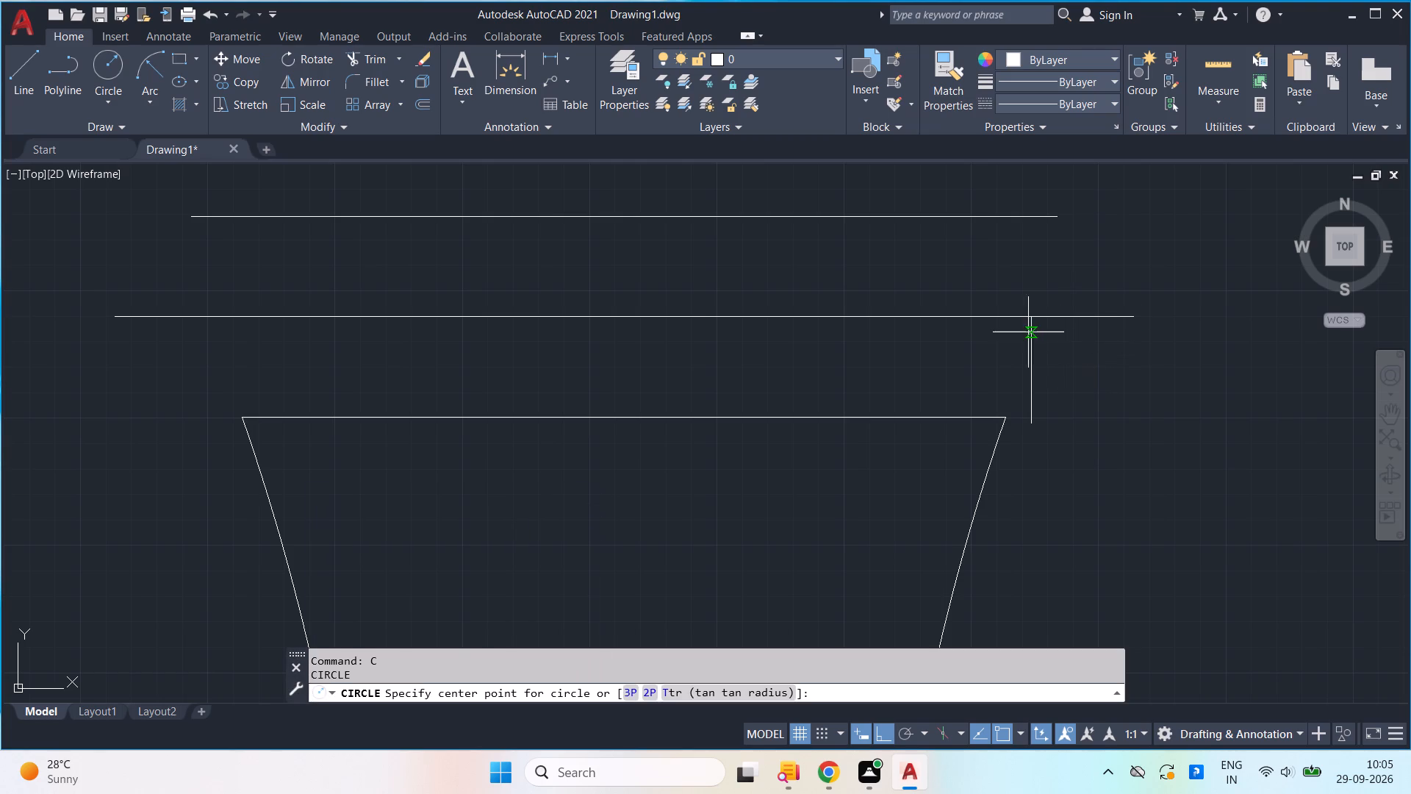
click(1030, 318)
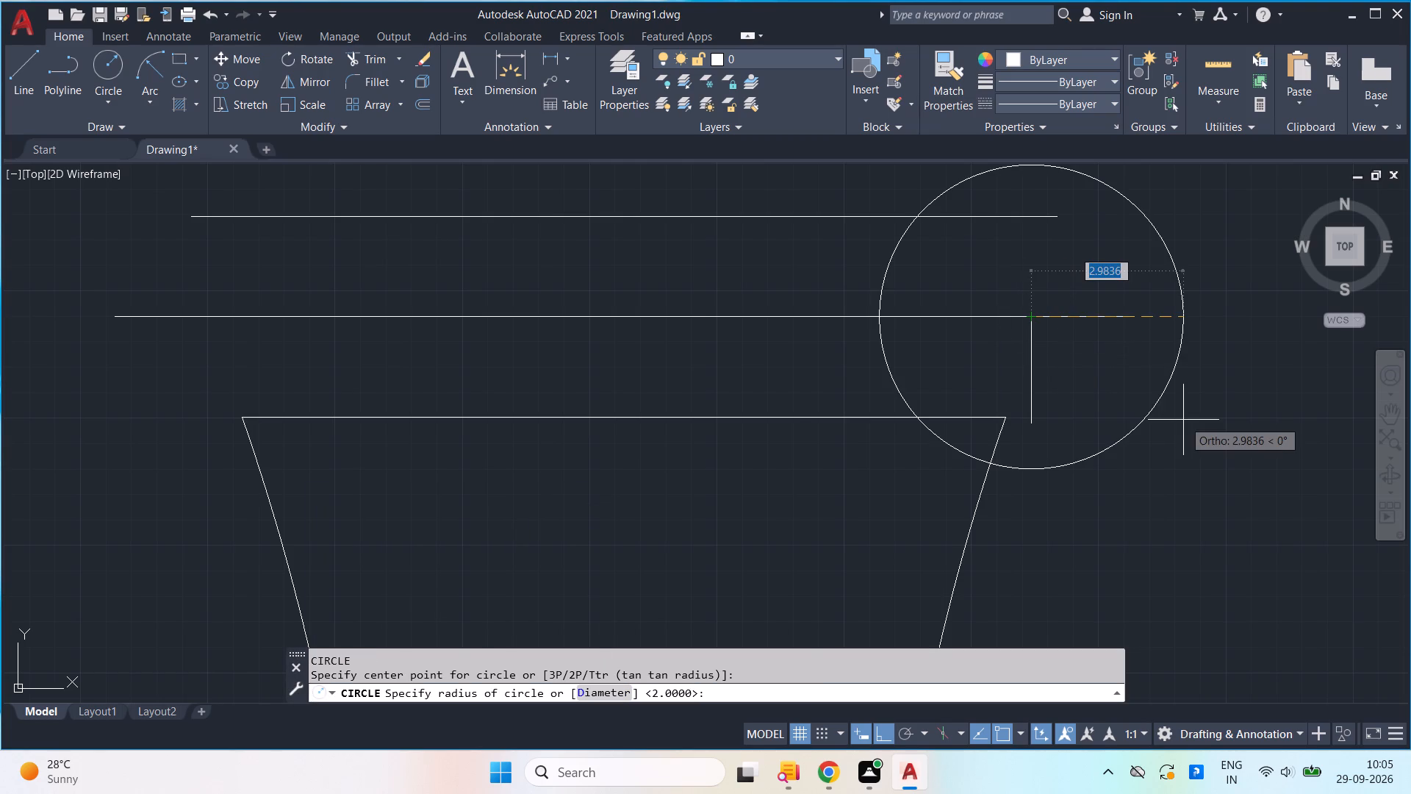
key(2)
key(Return)
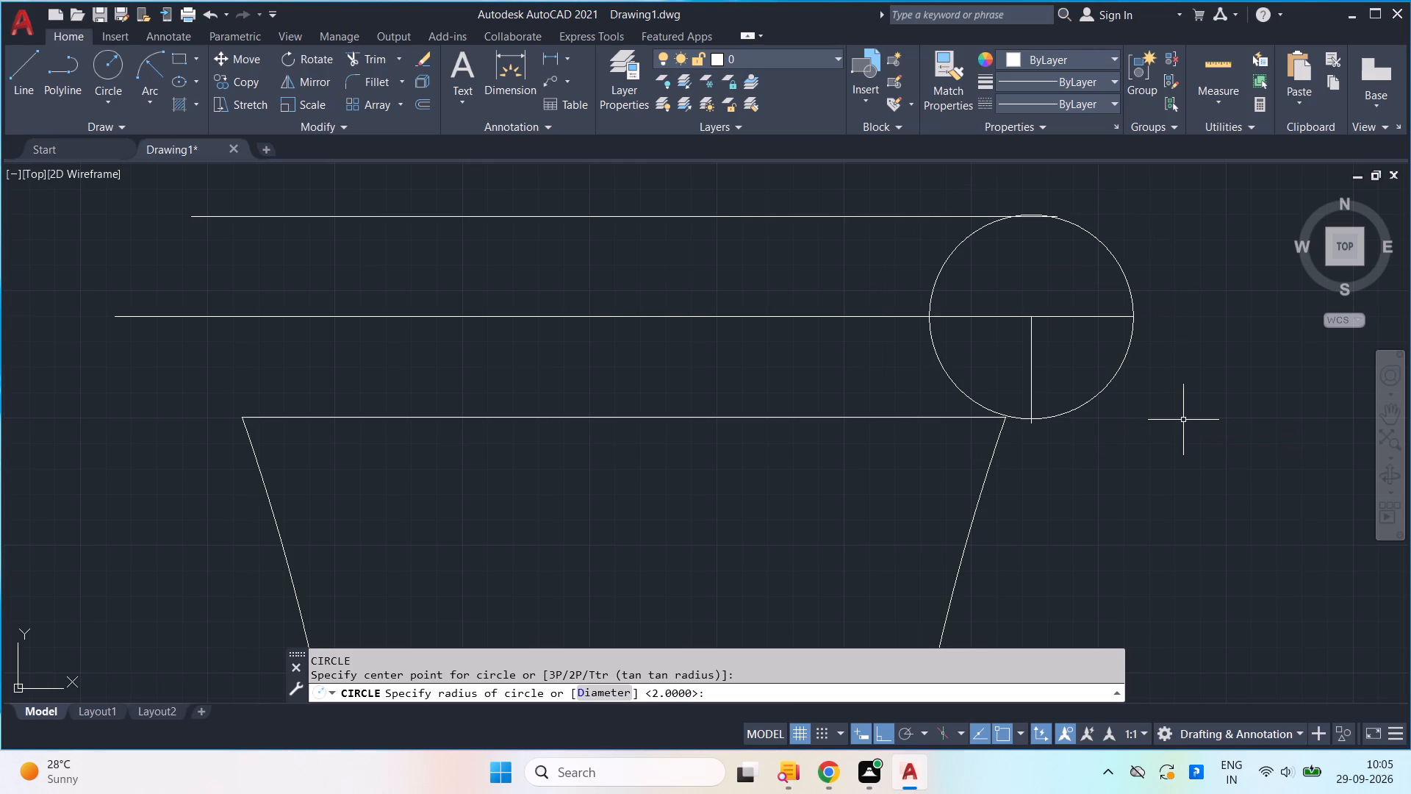
Mirror the circle to the collar's left end about the vertical axis through the lower collar line's midpoint, keeping the original.
click(963, 388)
text(mi)
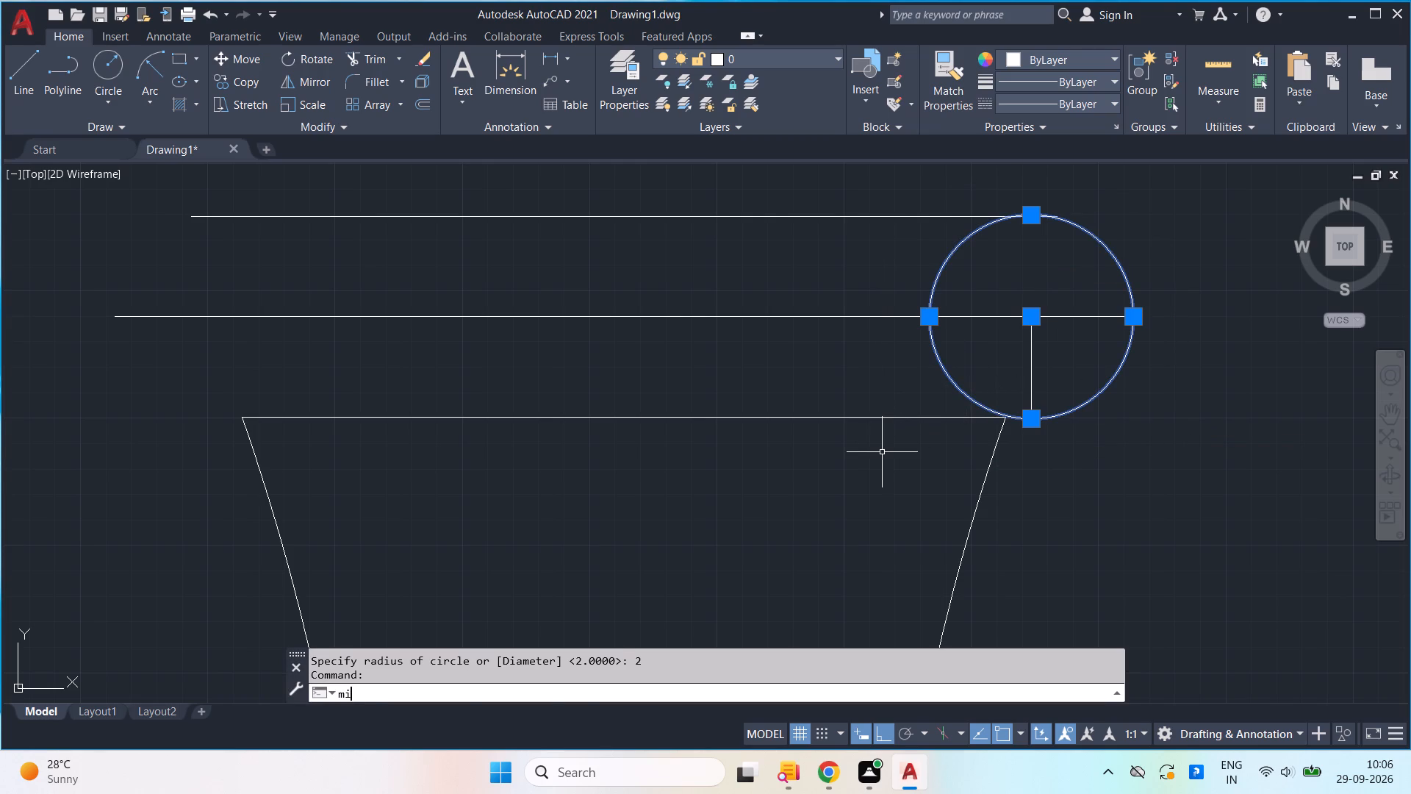
key(Return)
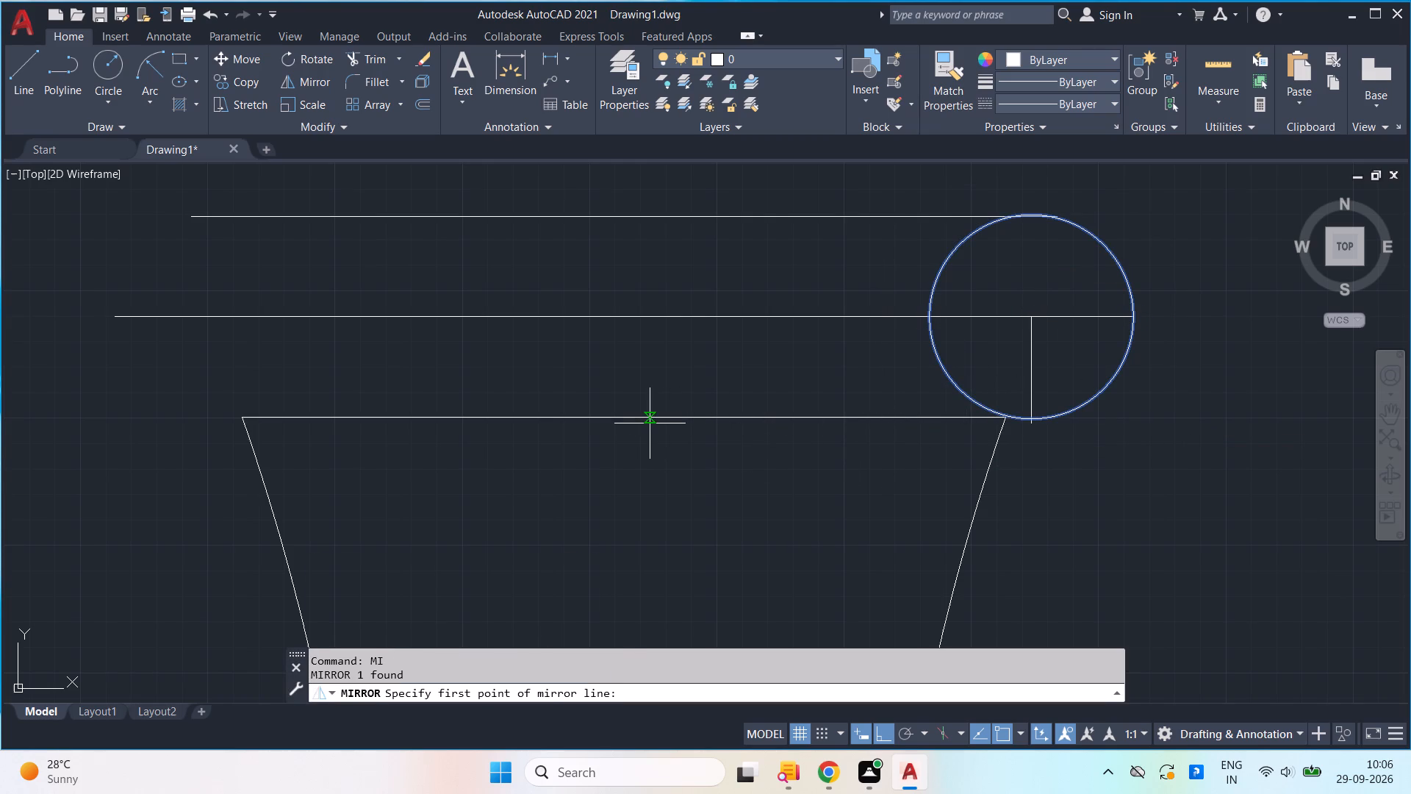
click(628, 423)
click(624, 471)
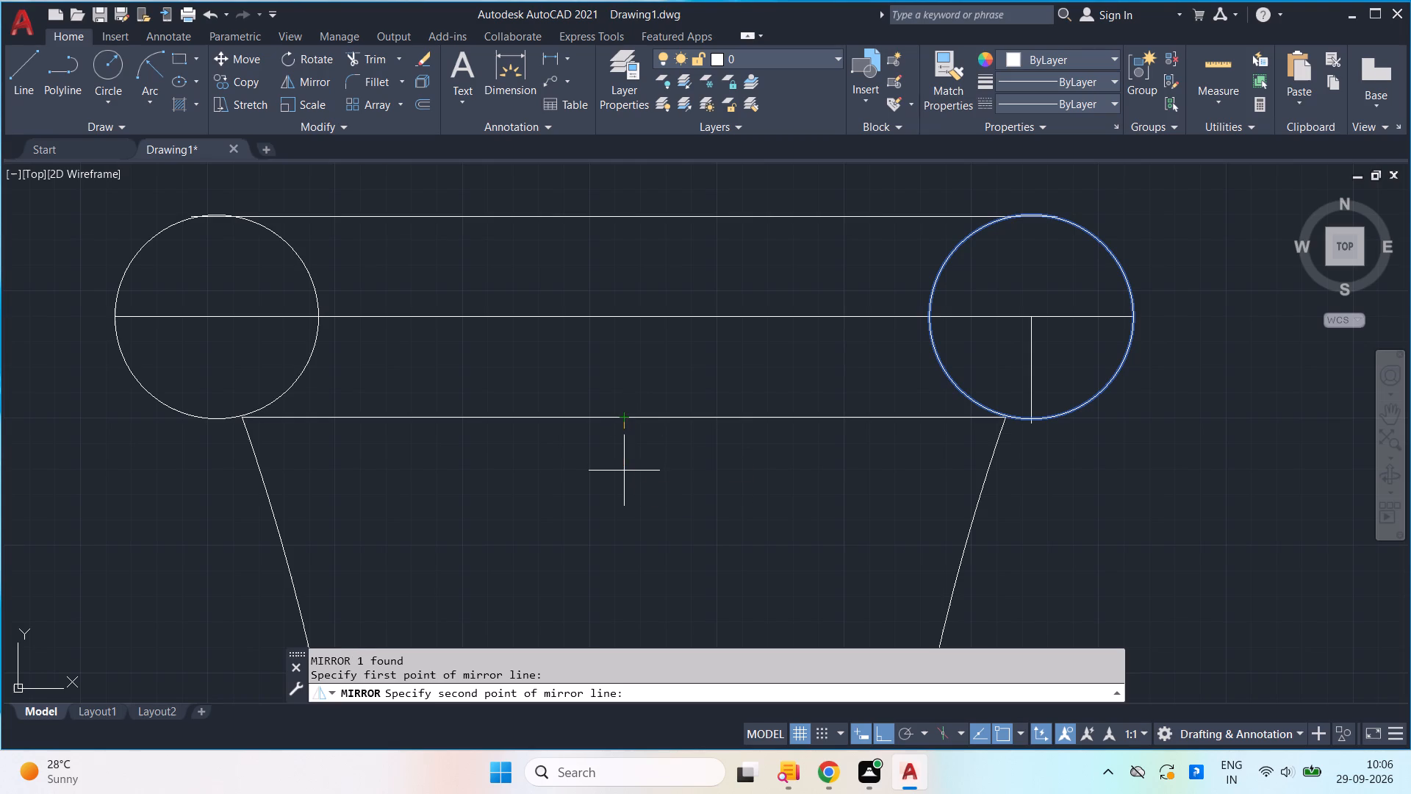
key(Return)
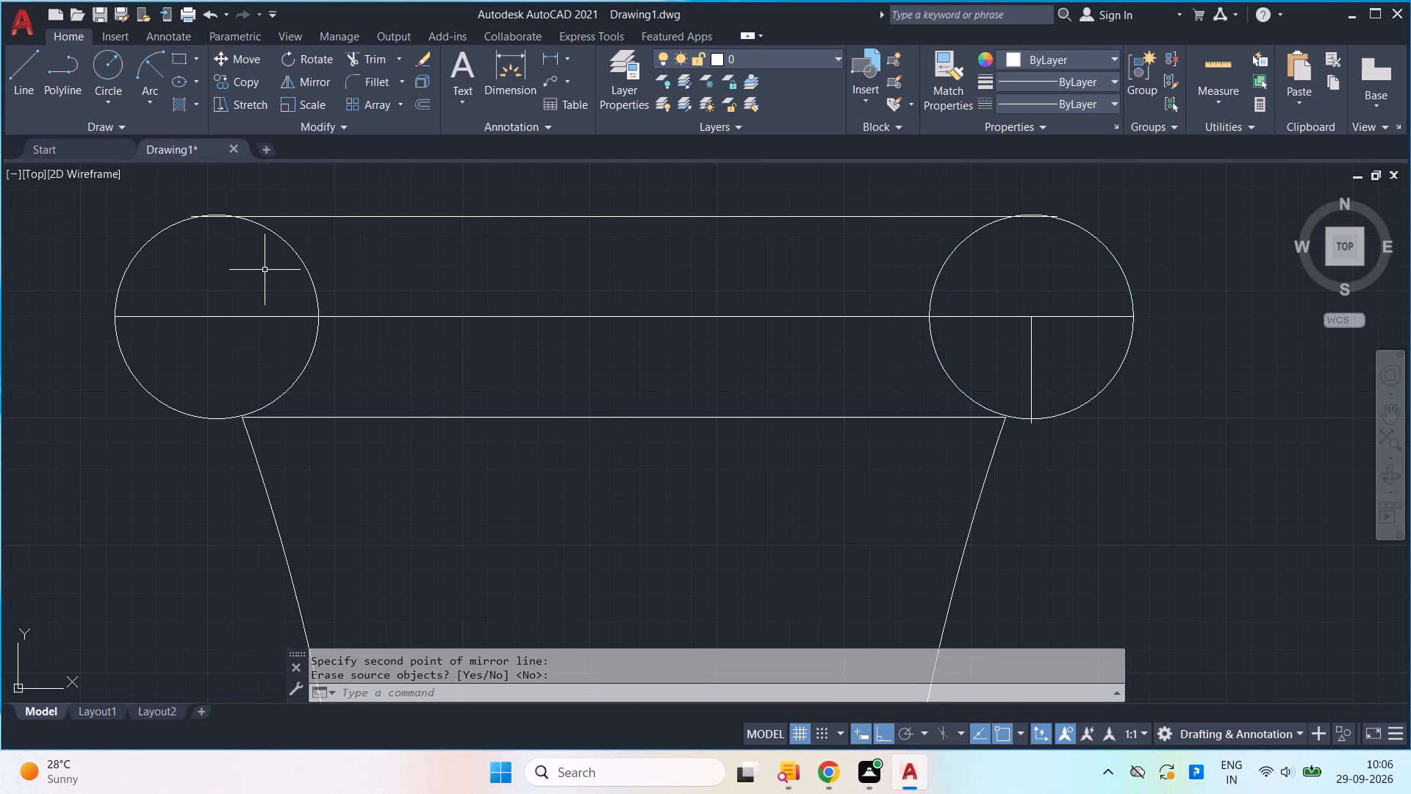
Trim away the middle line between the circles and inside the right circle, along with the whole short vertical line.
text(tr)
key(Return)
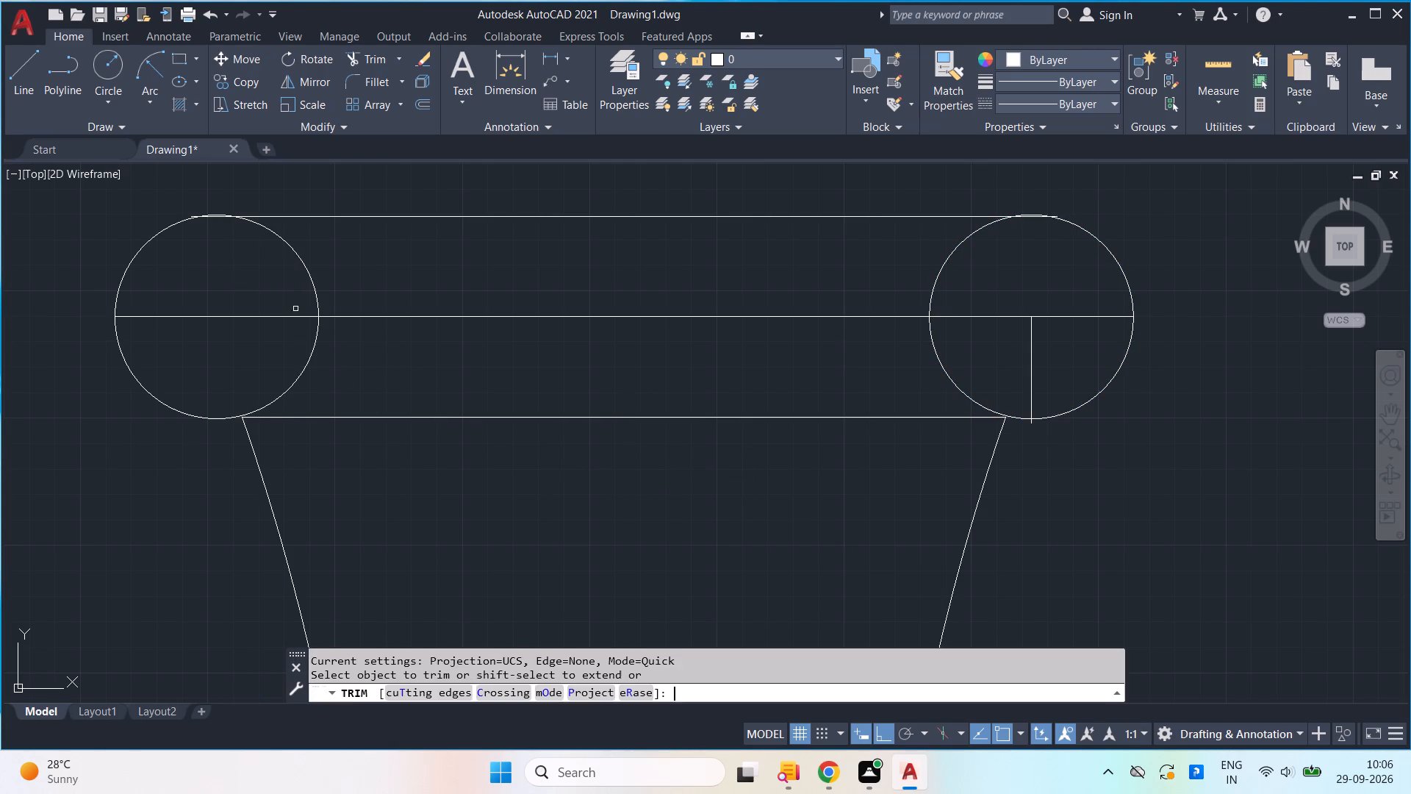
drag(438, 307, 472, 371)
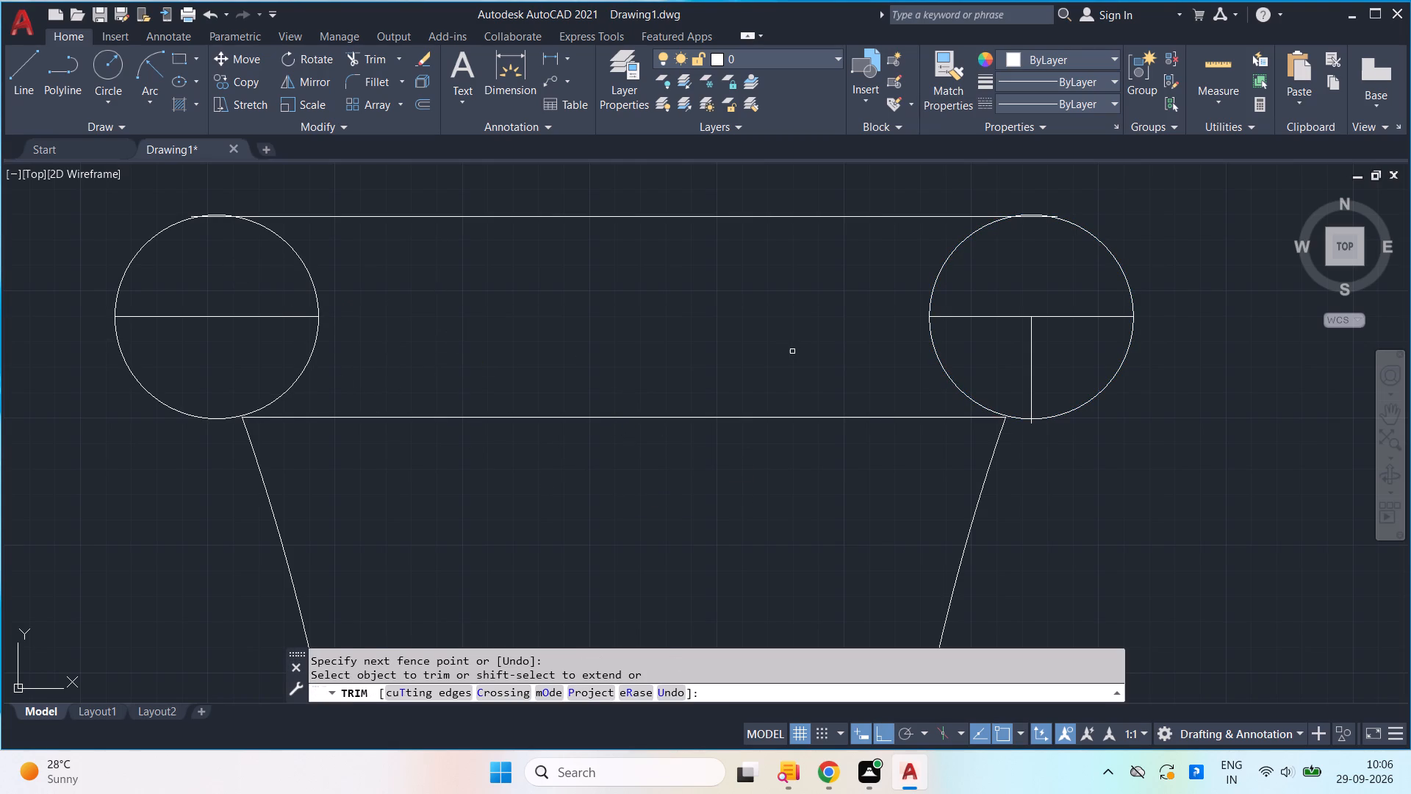
drag(1064, 305, 998, 332)
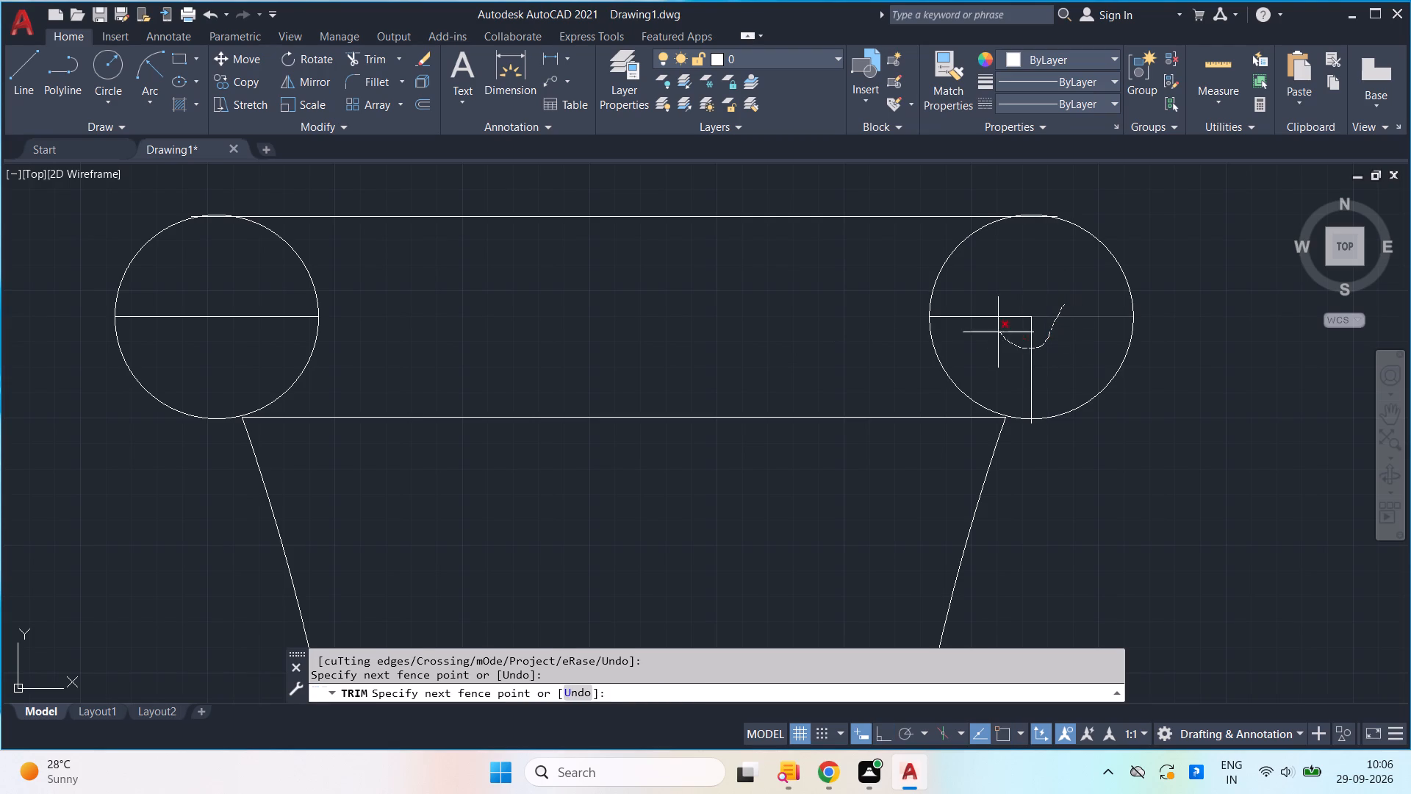
drag(998, 332, 988, 306)
drag(1006, 303, 1010, 305)
drag(1010, 305, 1024, 335)
scroll(1037, 412, up, 4)
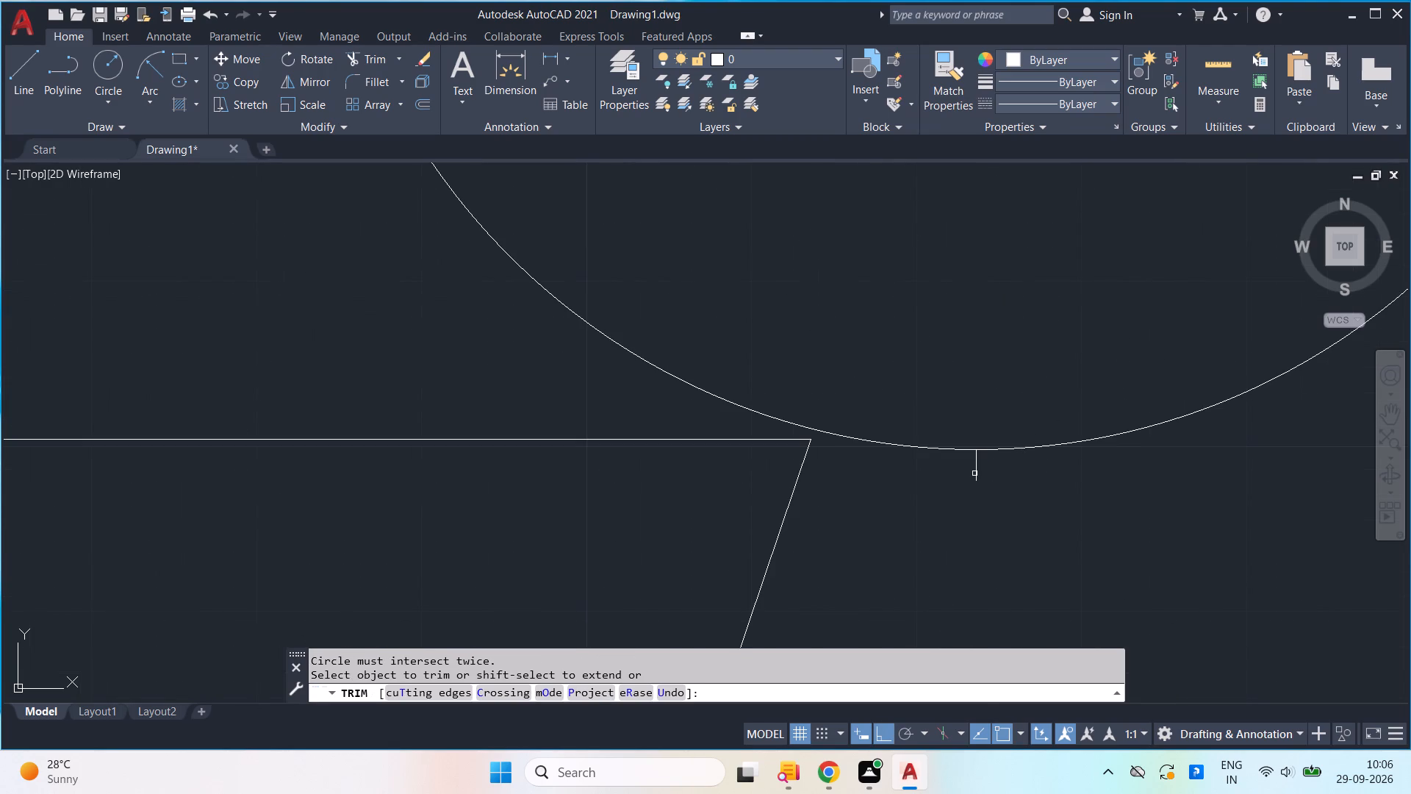
click(975, 474)
scroll(975, 474, down, 2)
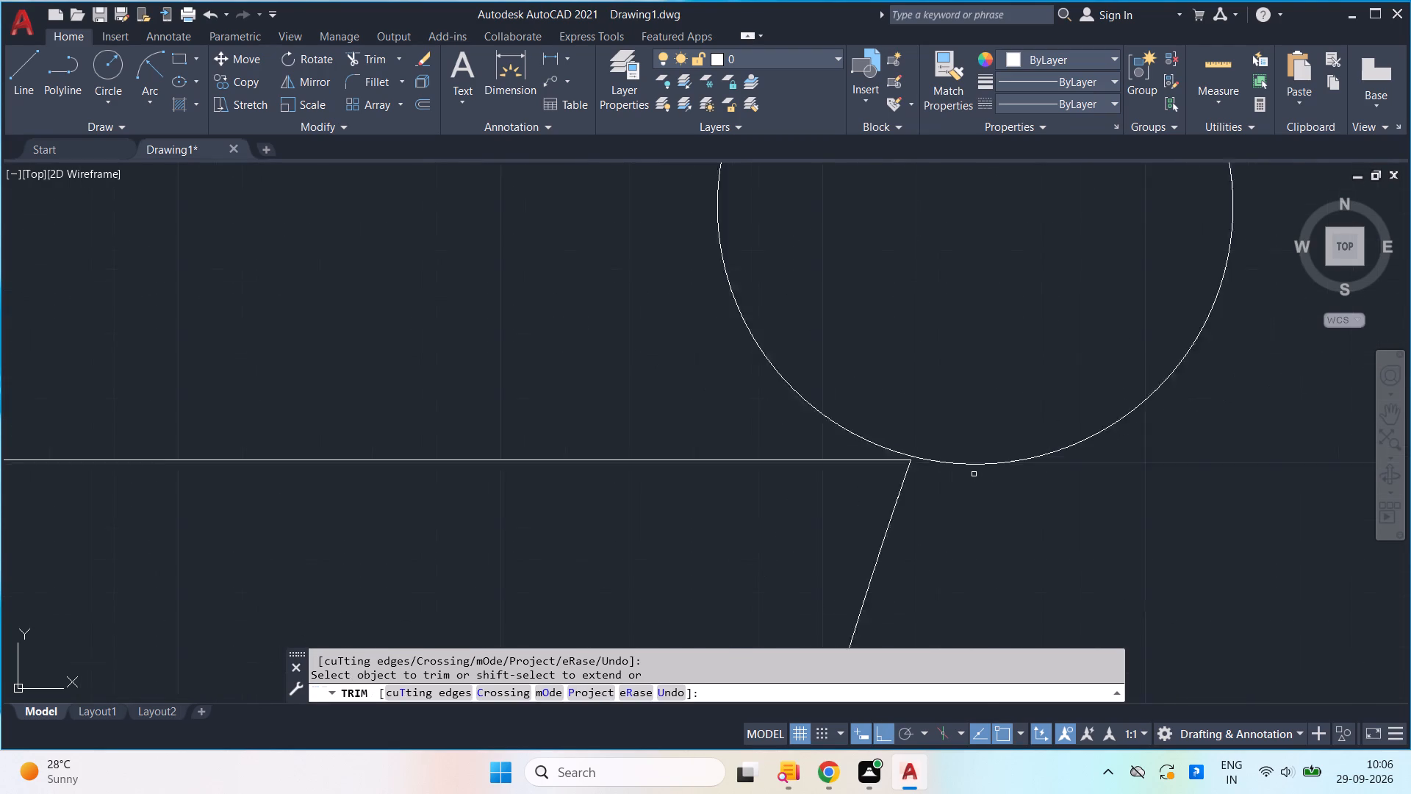
scroll(974, 474, down, 2)
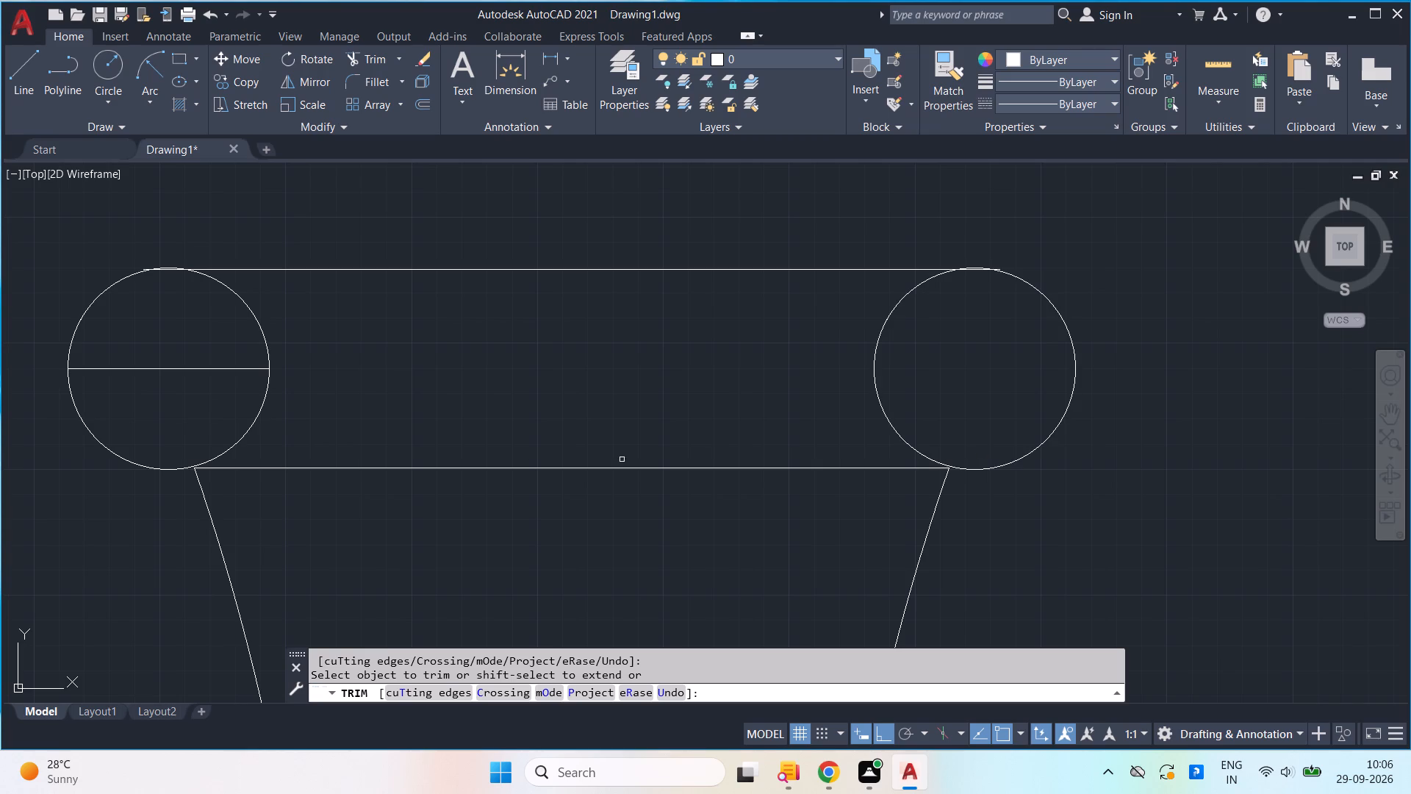
scroll(197, 487, up, 3)
scroll(188, 463, down, 1)
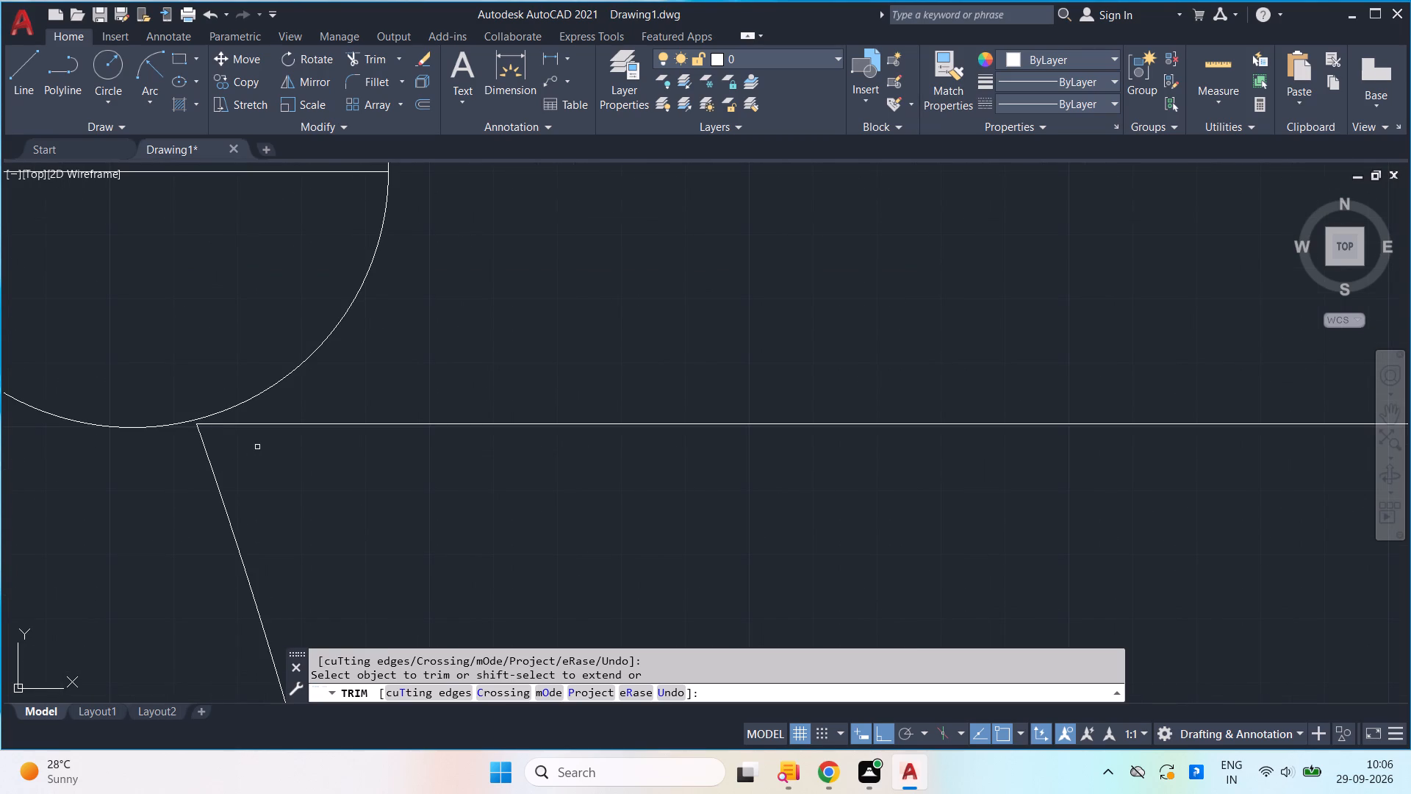
key(Escape)
Extend both ends of the lower collar line to meet the left and right circles.
key(e)
key(x)
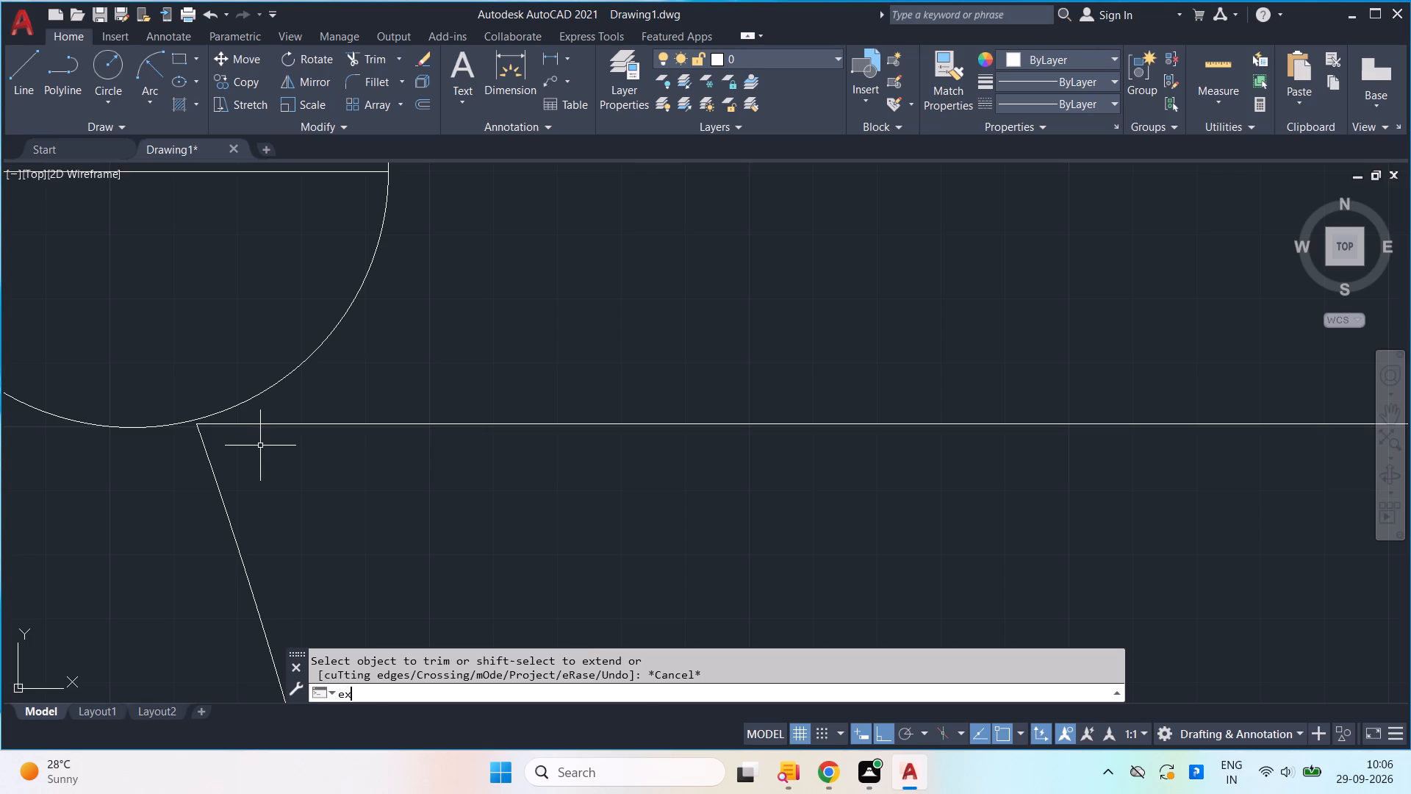
key(Return)
click(238, 425)
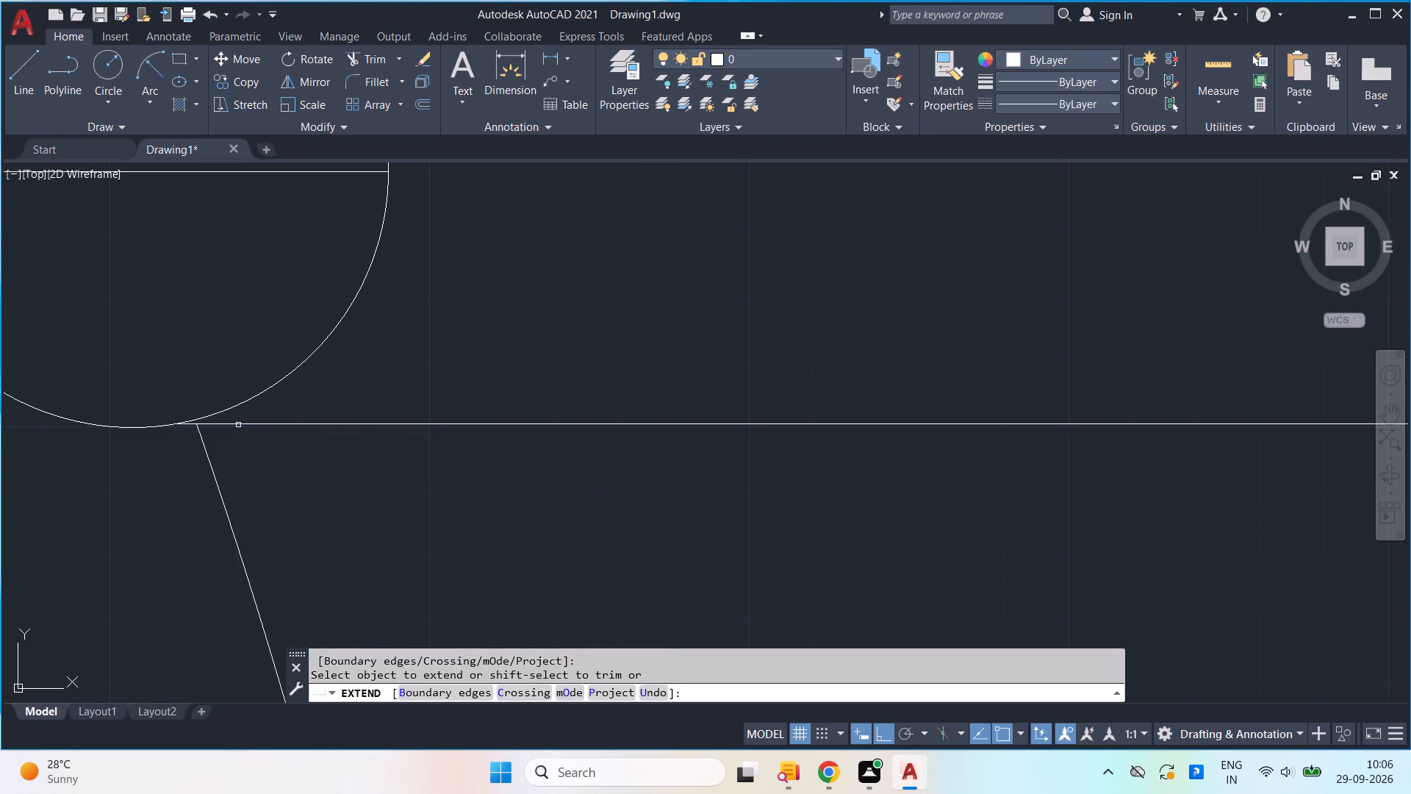
scroll(1260, 421, down, 1)
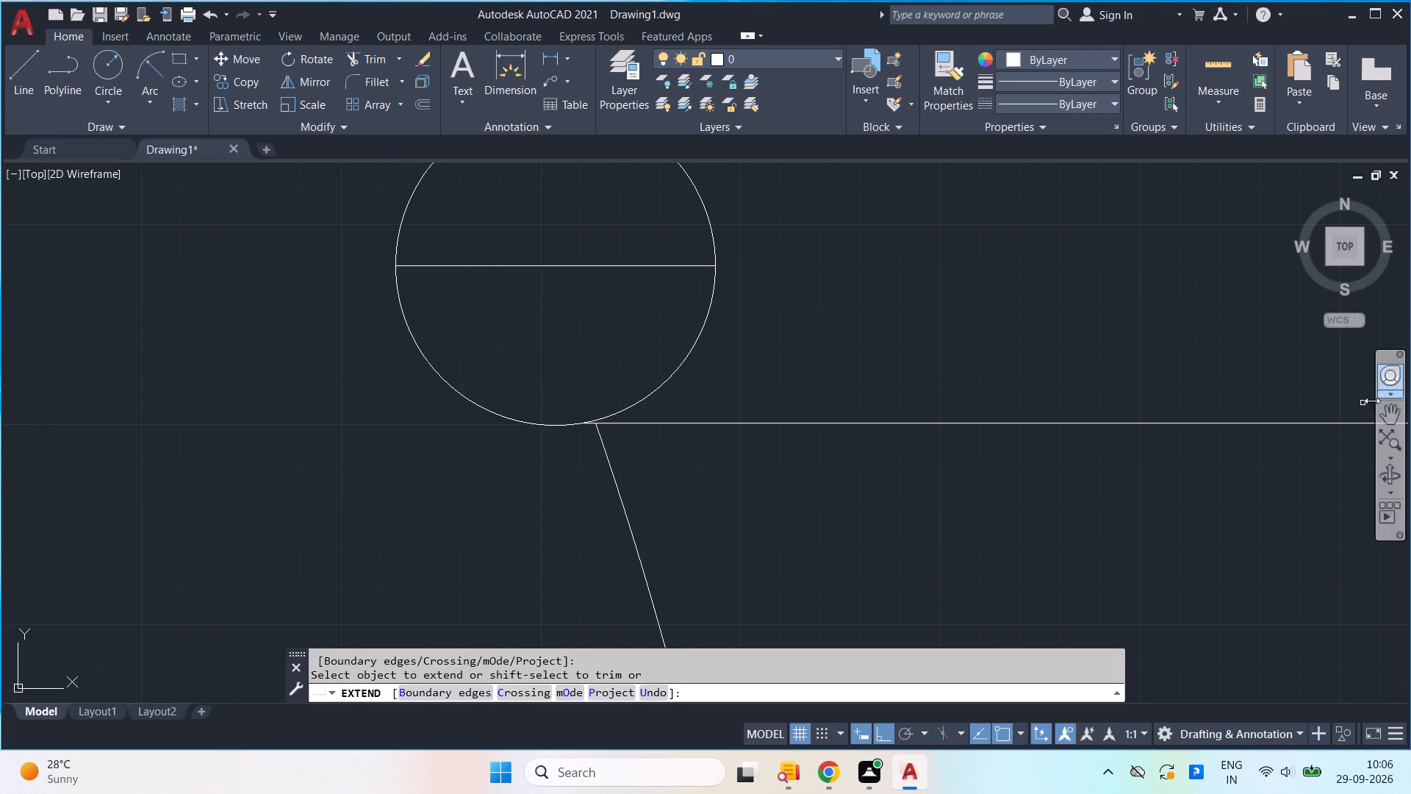
middle_drag(1277, 409, 768, 440)
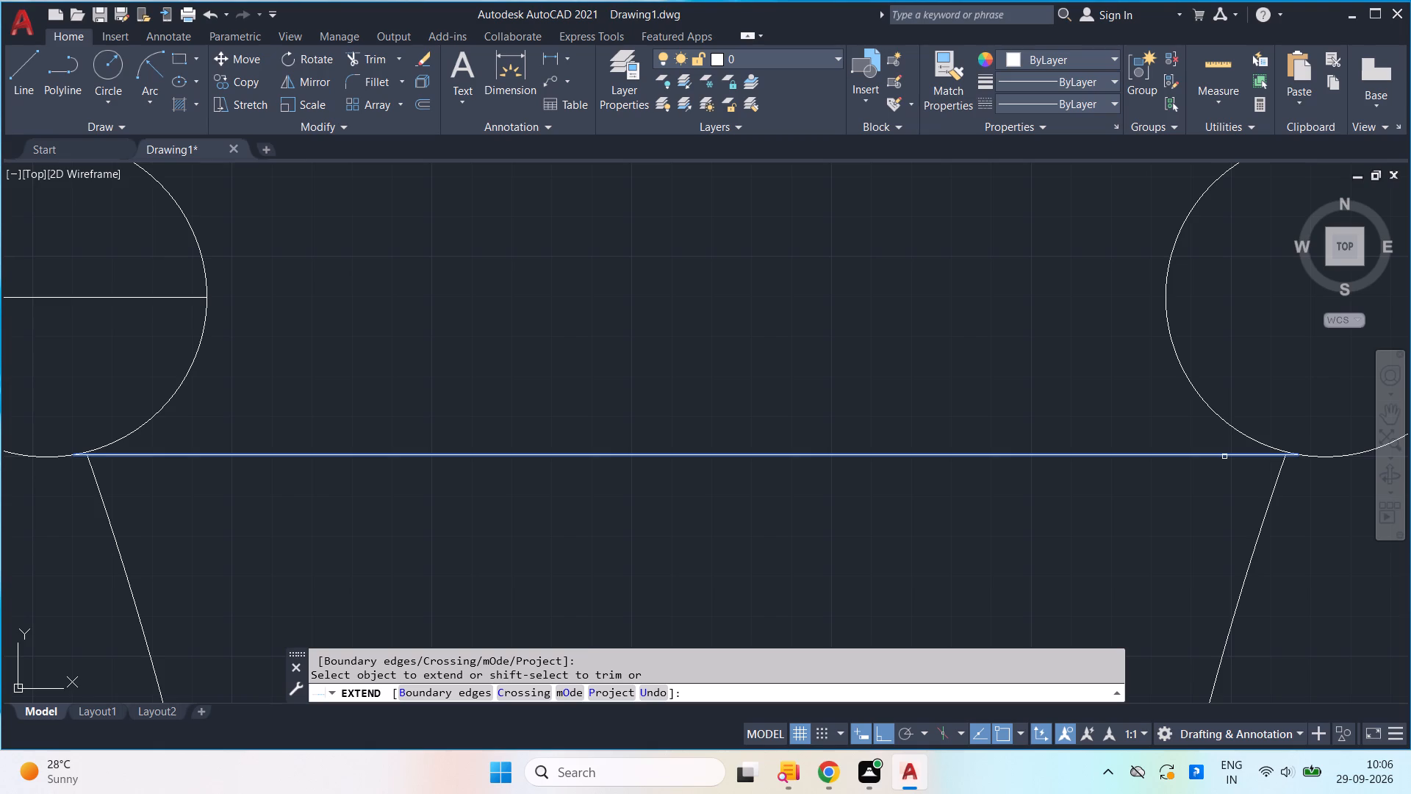
click(1224, 457)
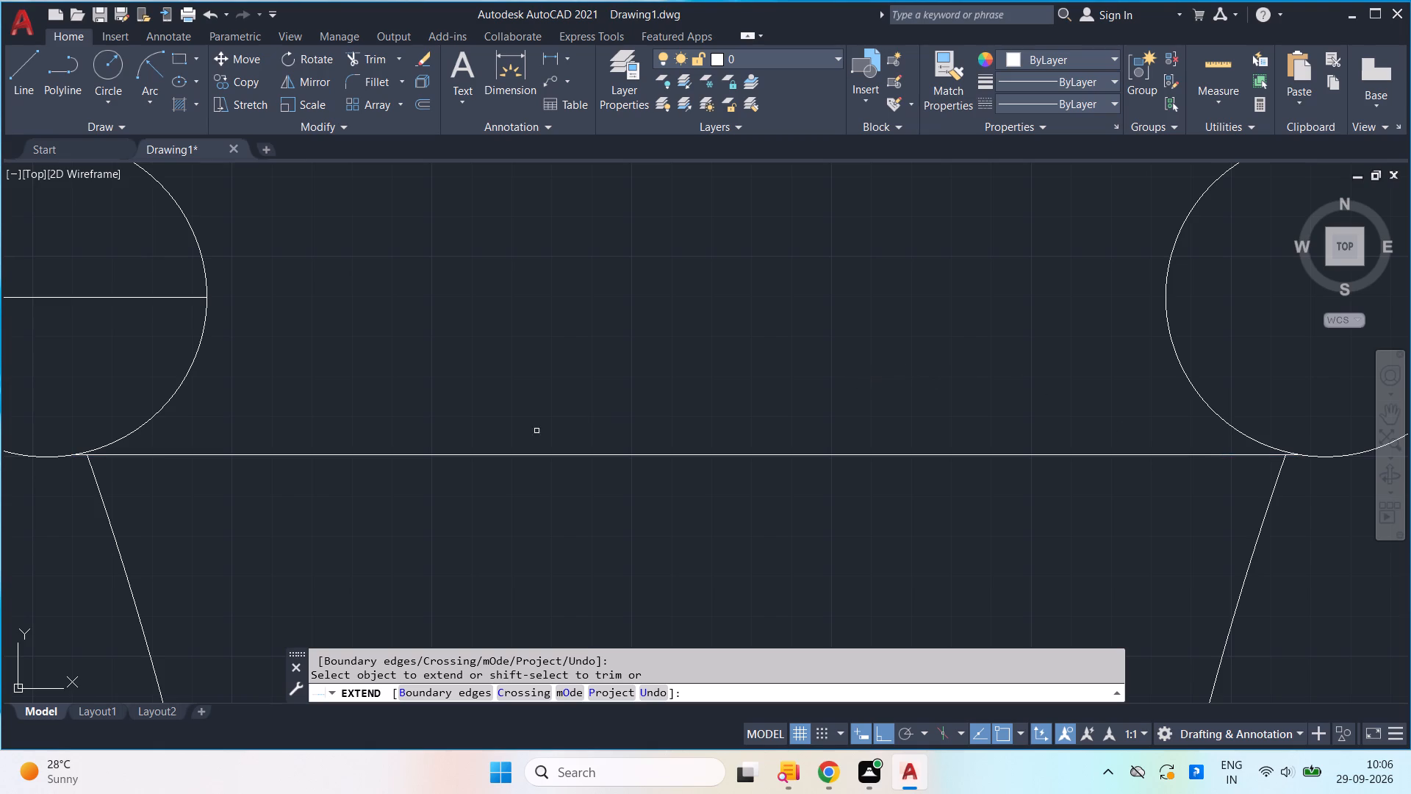
scroll(529, 420, up, 1)
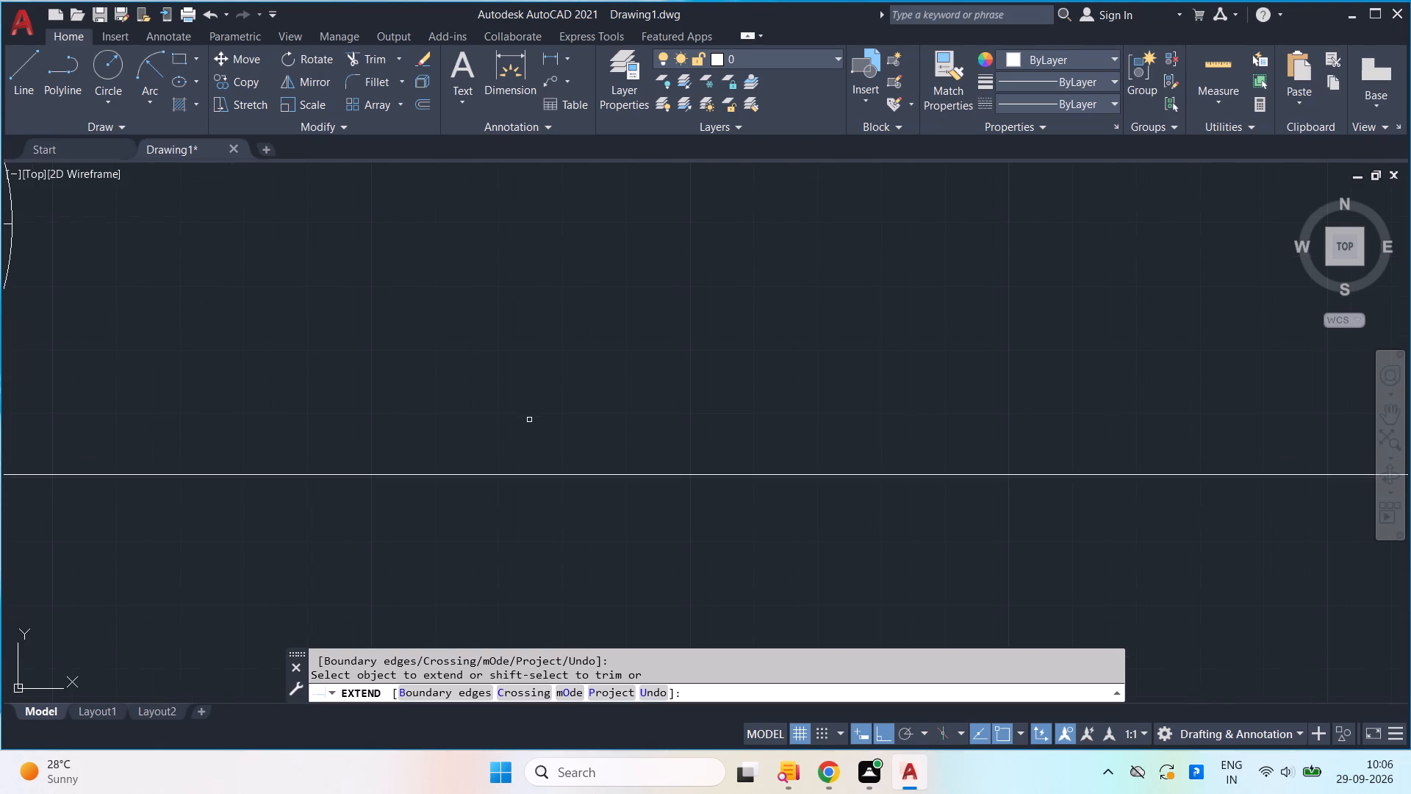
key(Escape)
Measure the overall collar width from the left circle's outermost point to the right circle's outermost point.
scroll(529, 420, down, 2)
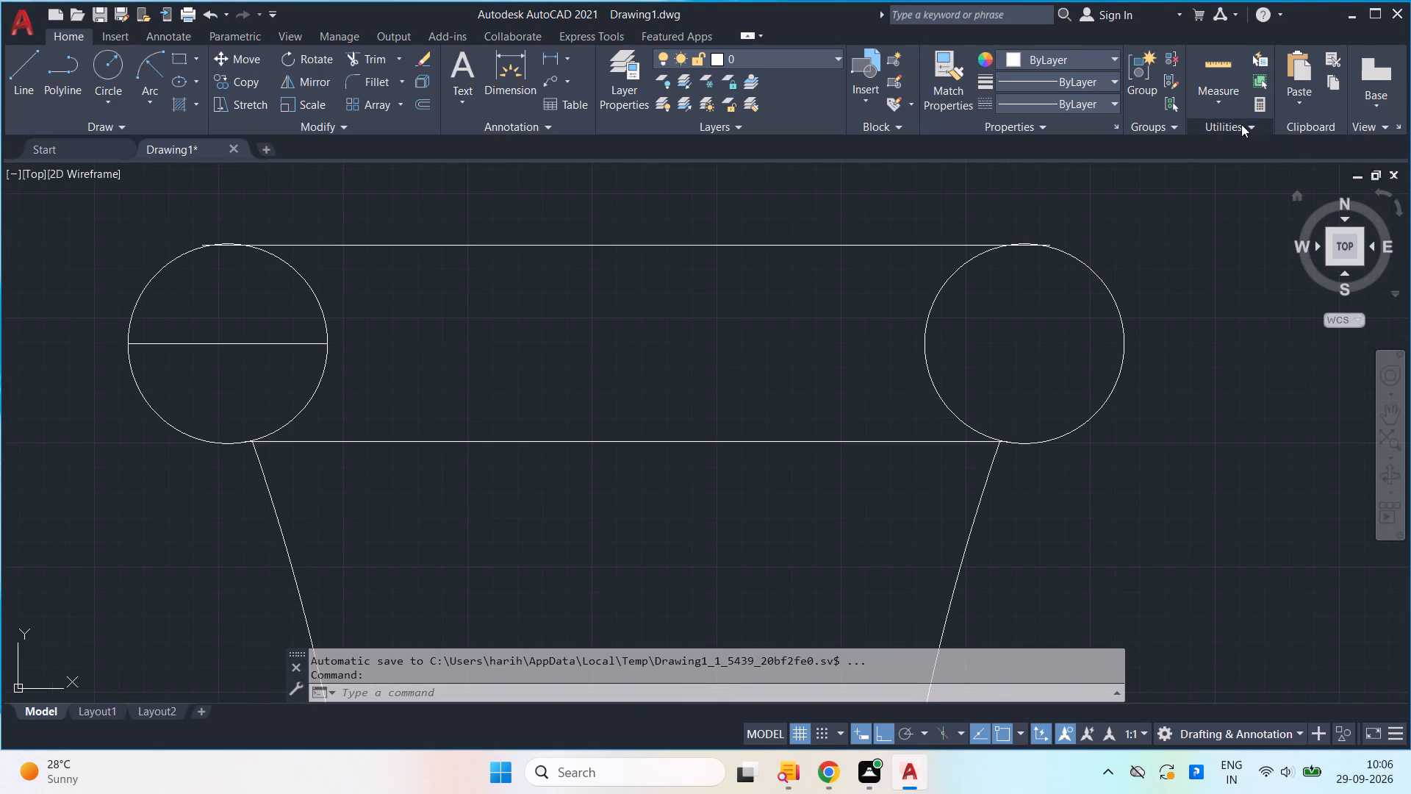
click(1229, 98)
click(1233, 160)
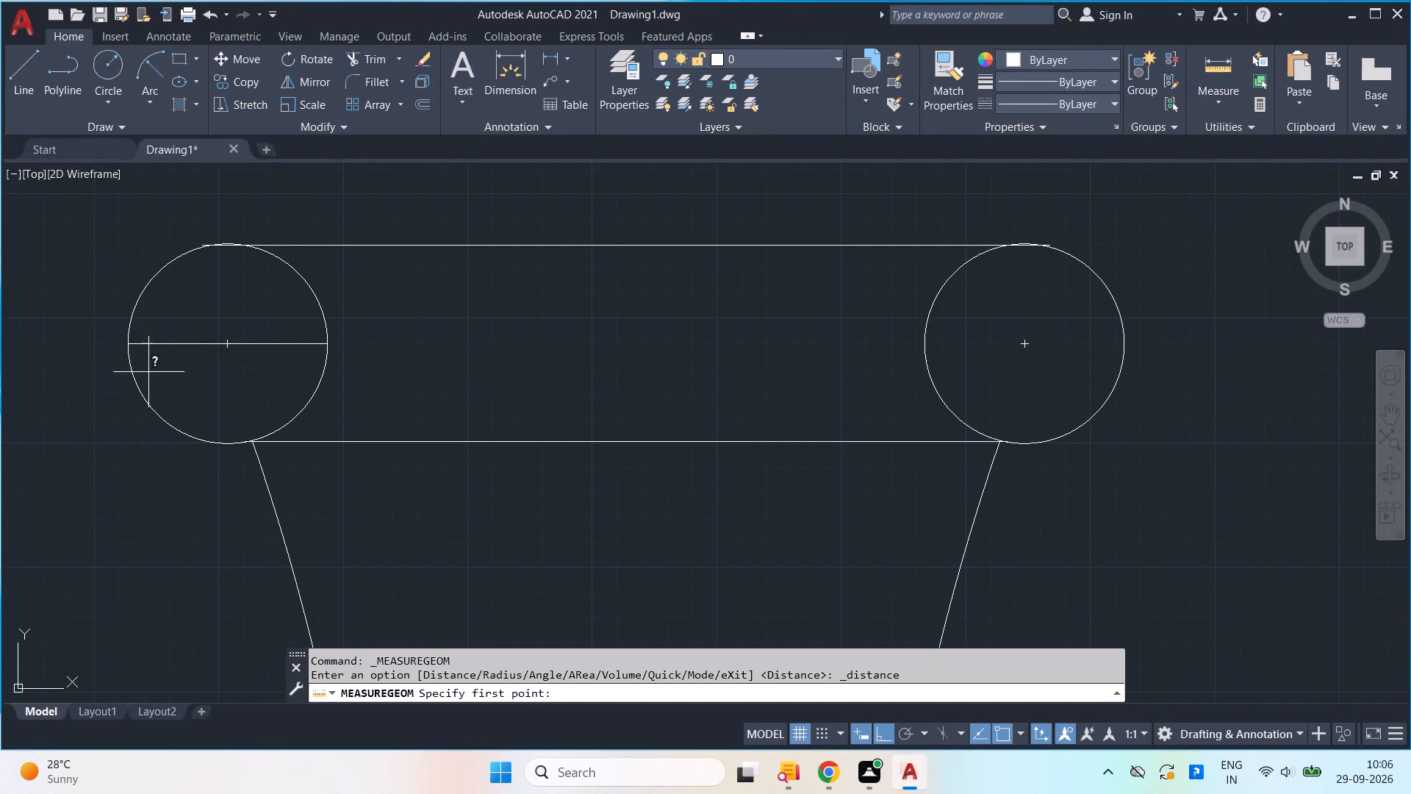
click(129, 346)
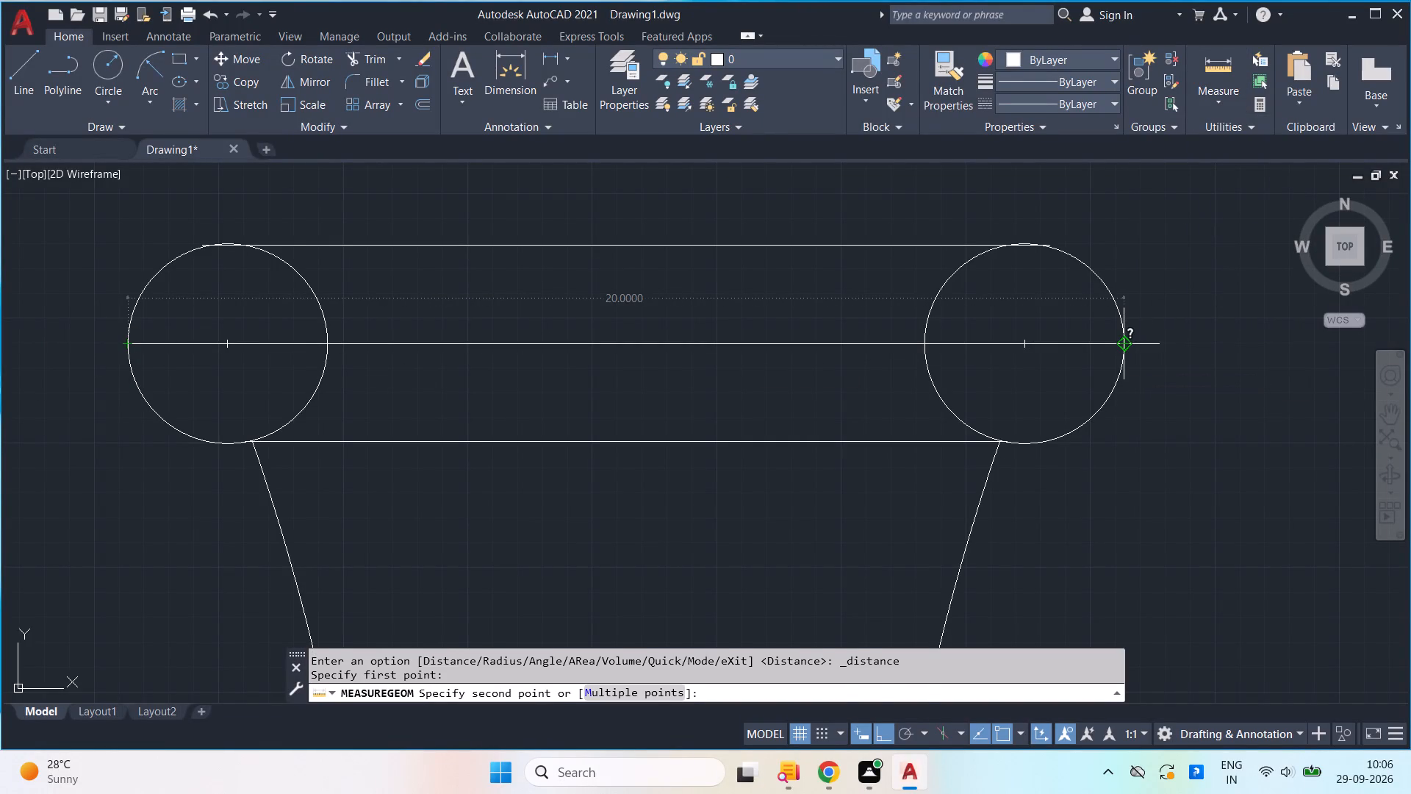
key(space)
key(Escape)
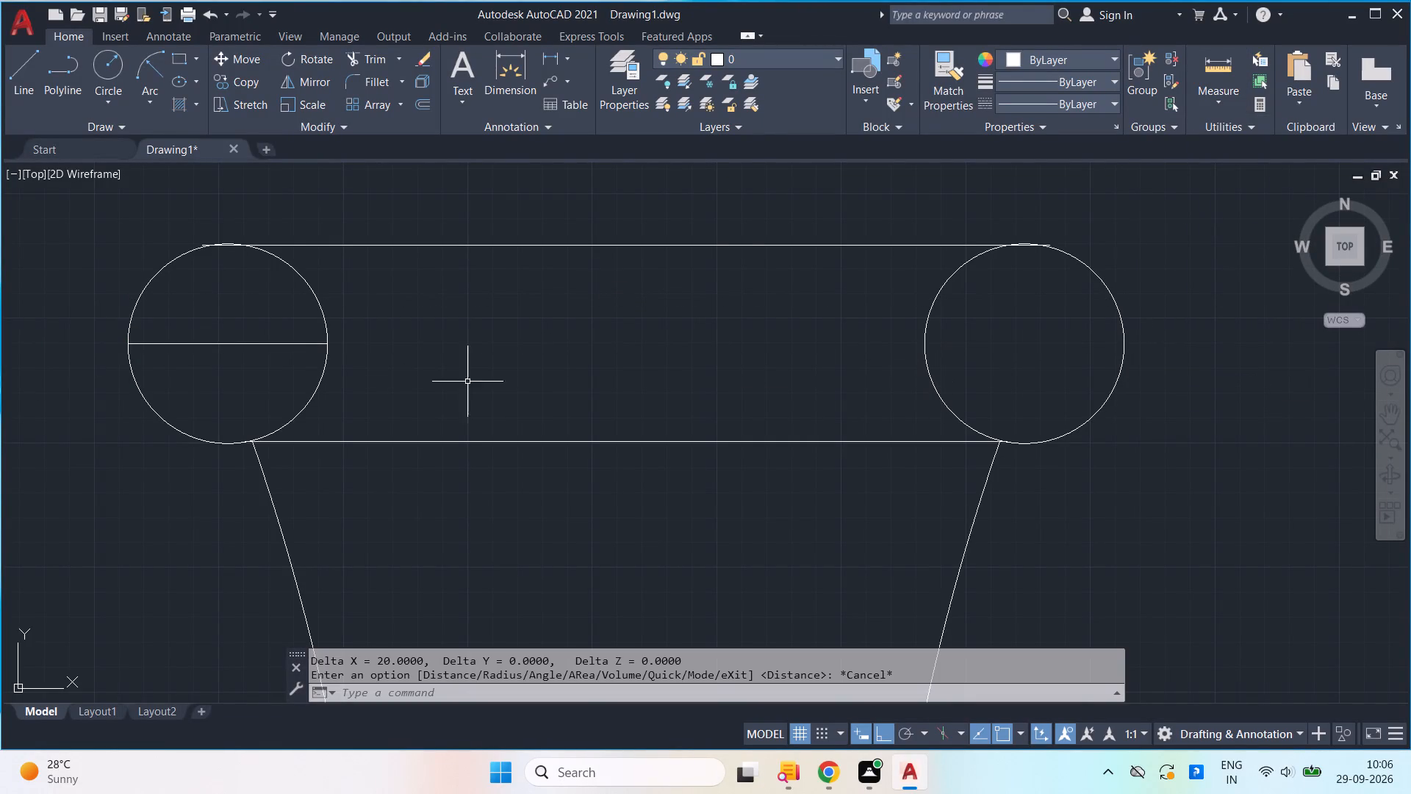
Trim away the remaining pieces of the middle line inside the left circle.
key(t)
key(r)
key(Return)
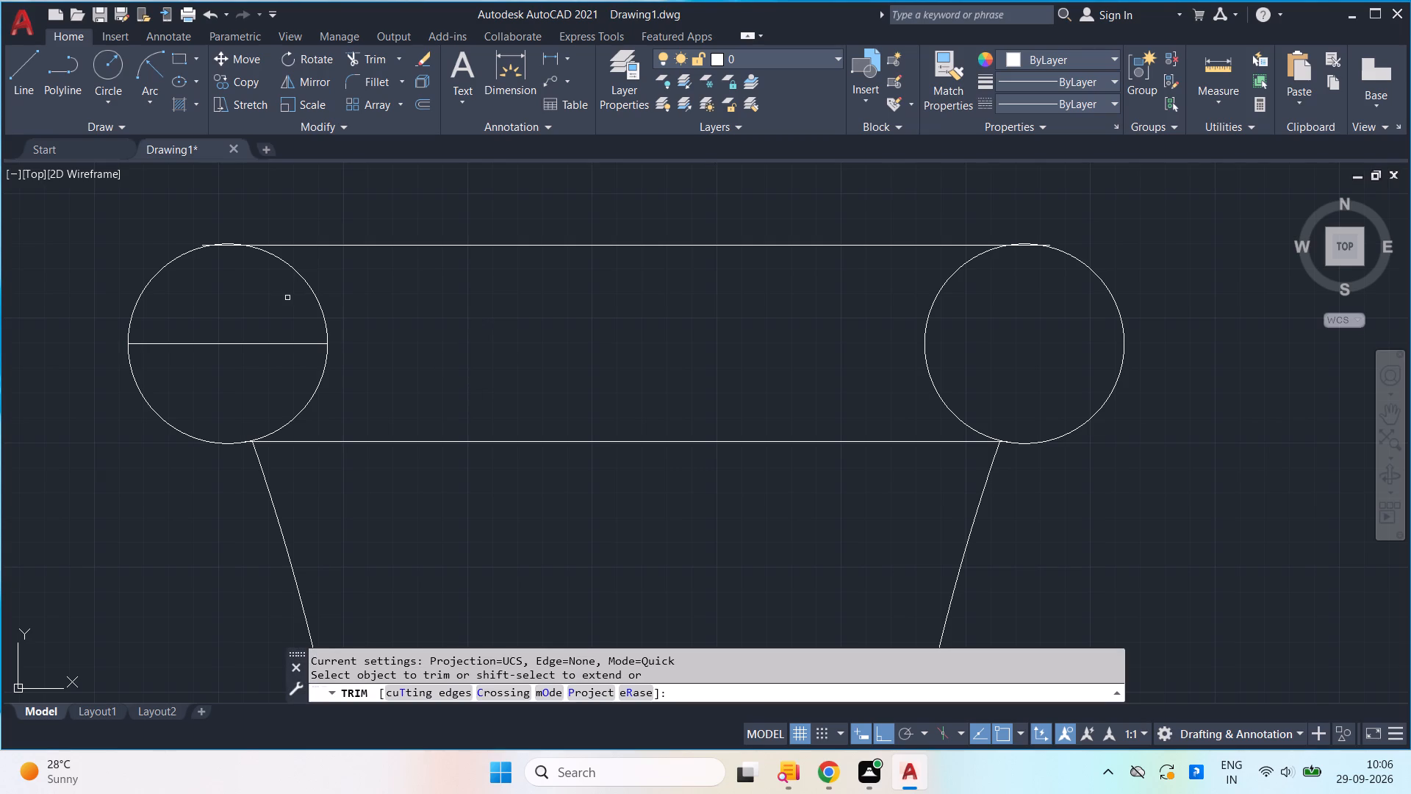
drag(251, 289, 248, 378)
drag(268, 340, 270, 335)
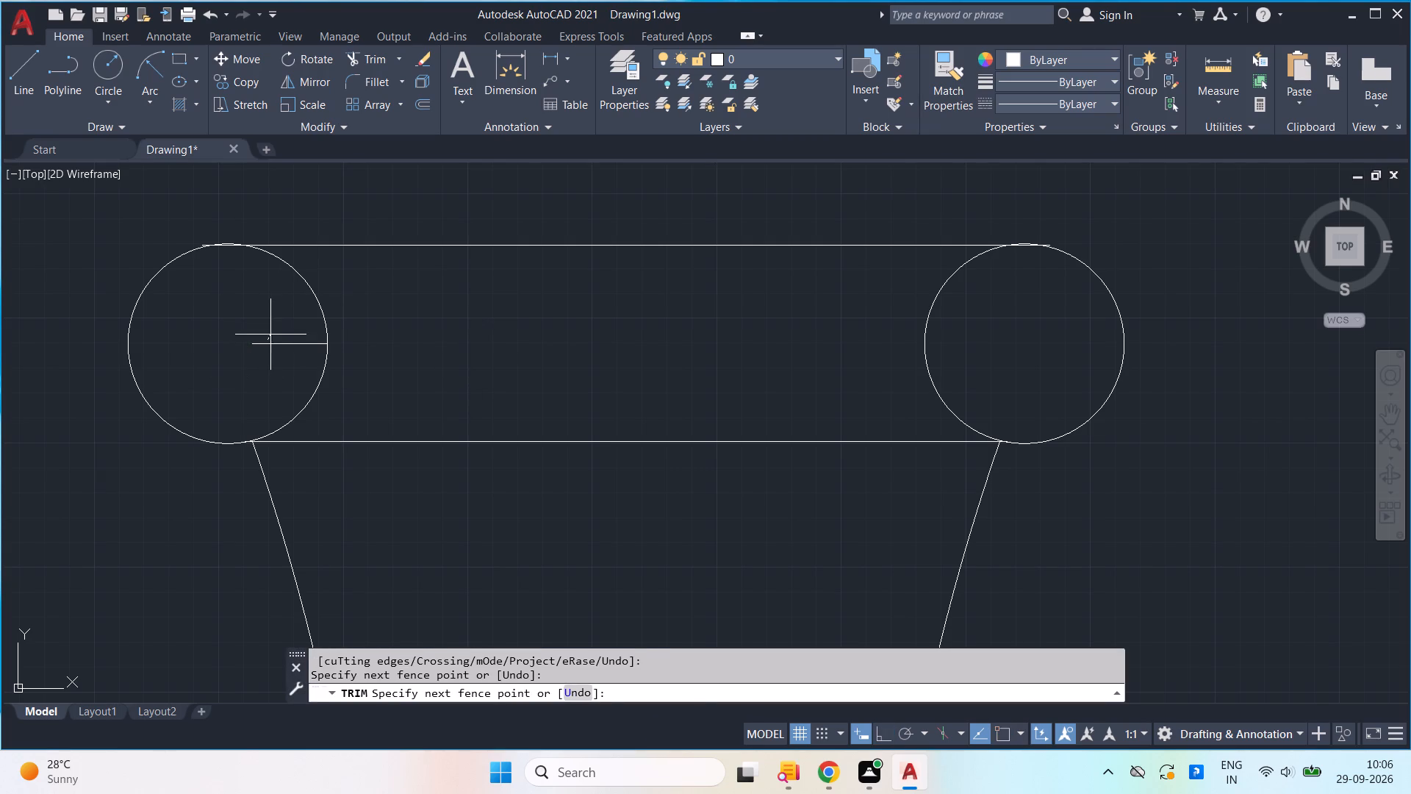
drag(270, 335, 273, 357)
Trim off the small cap of the left circle that rises above the upper collar line.
scroll(221, 248, up, 4)
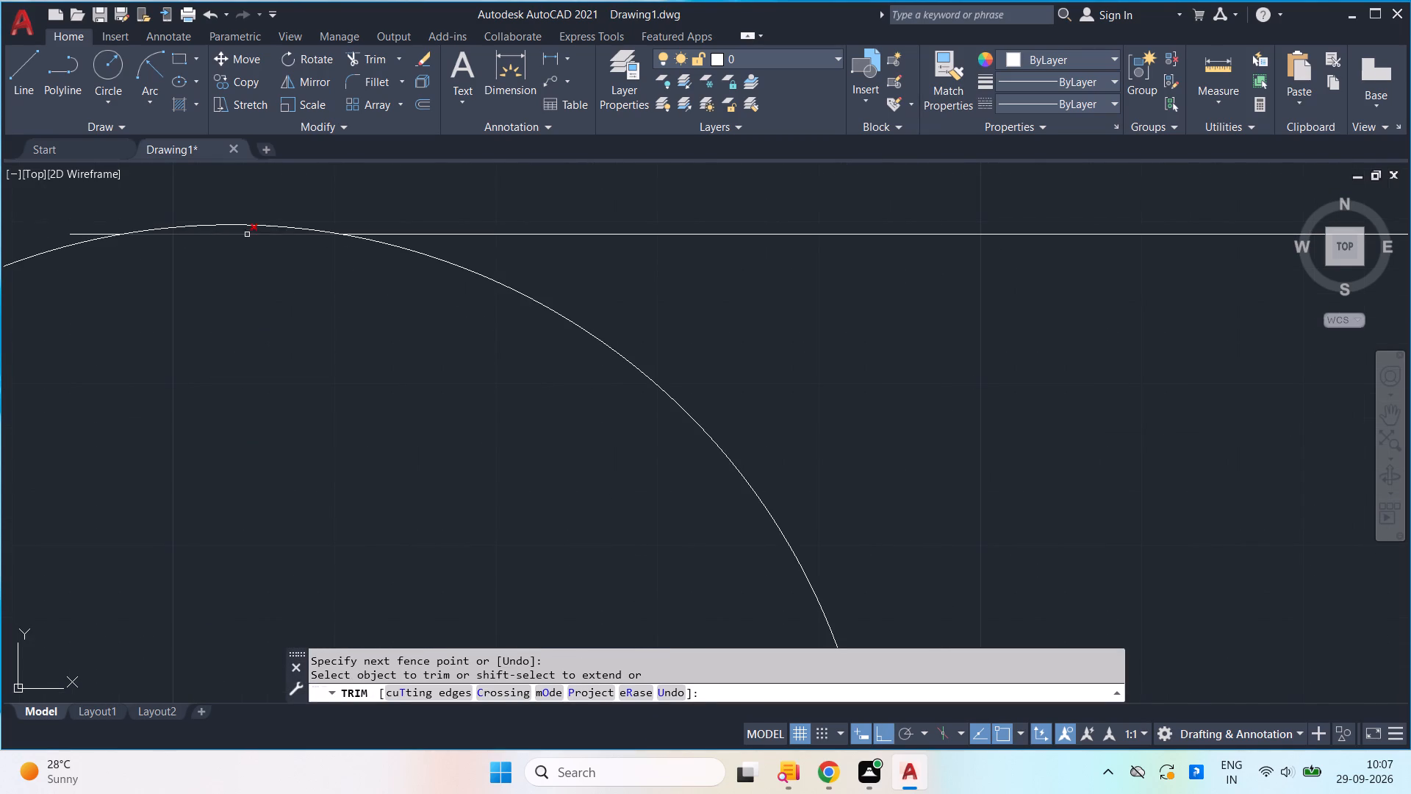
click(249, 226)
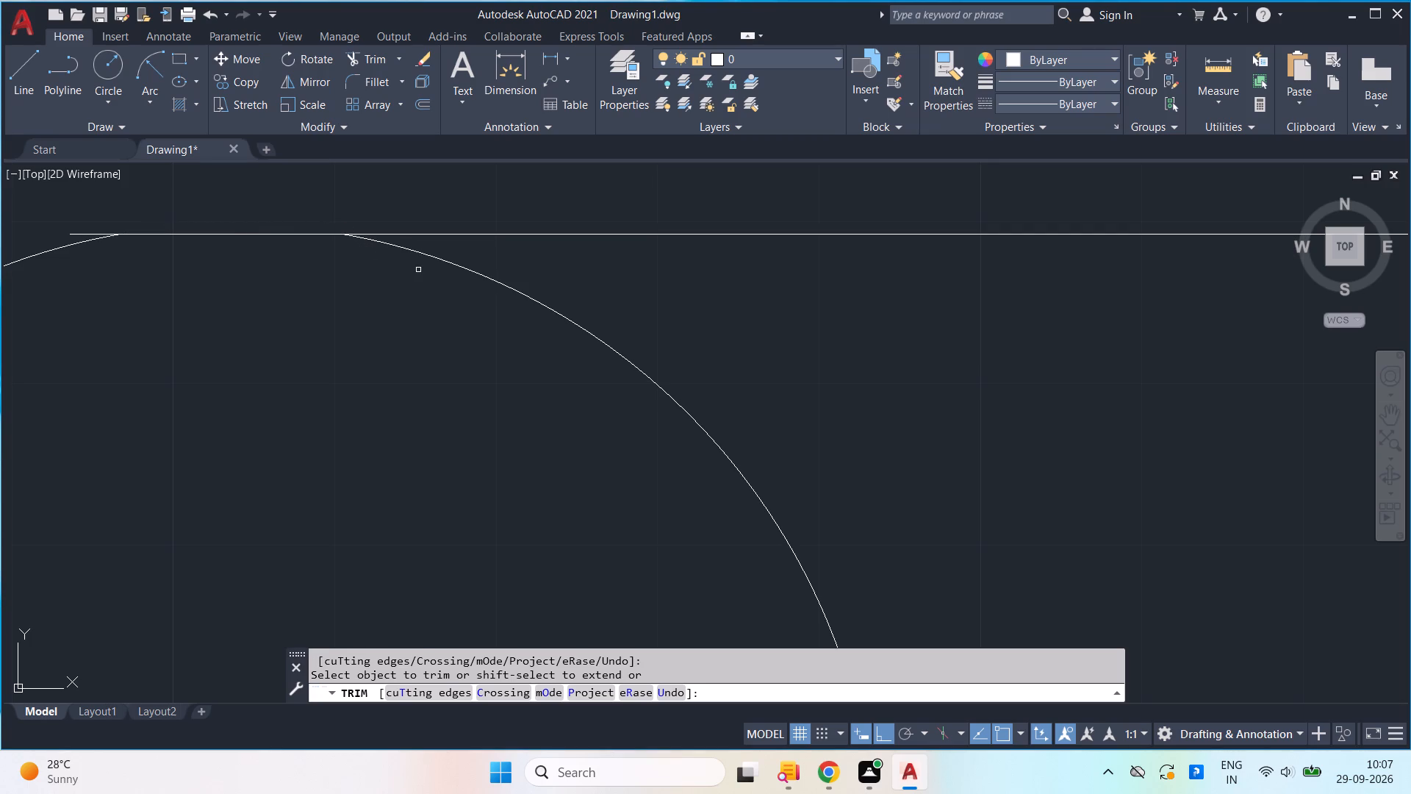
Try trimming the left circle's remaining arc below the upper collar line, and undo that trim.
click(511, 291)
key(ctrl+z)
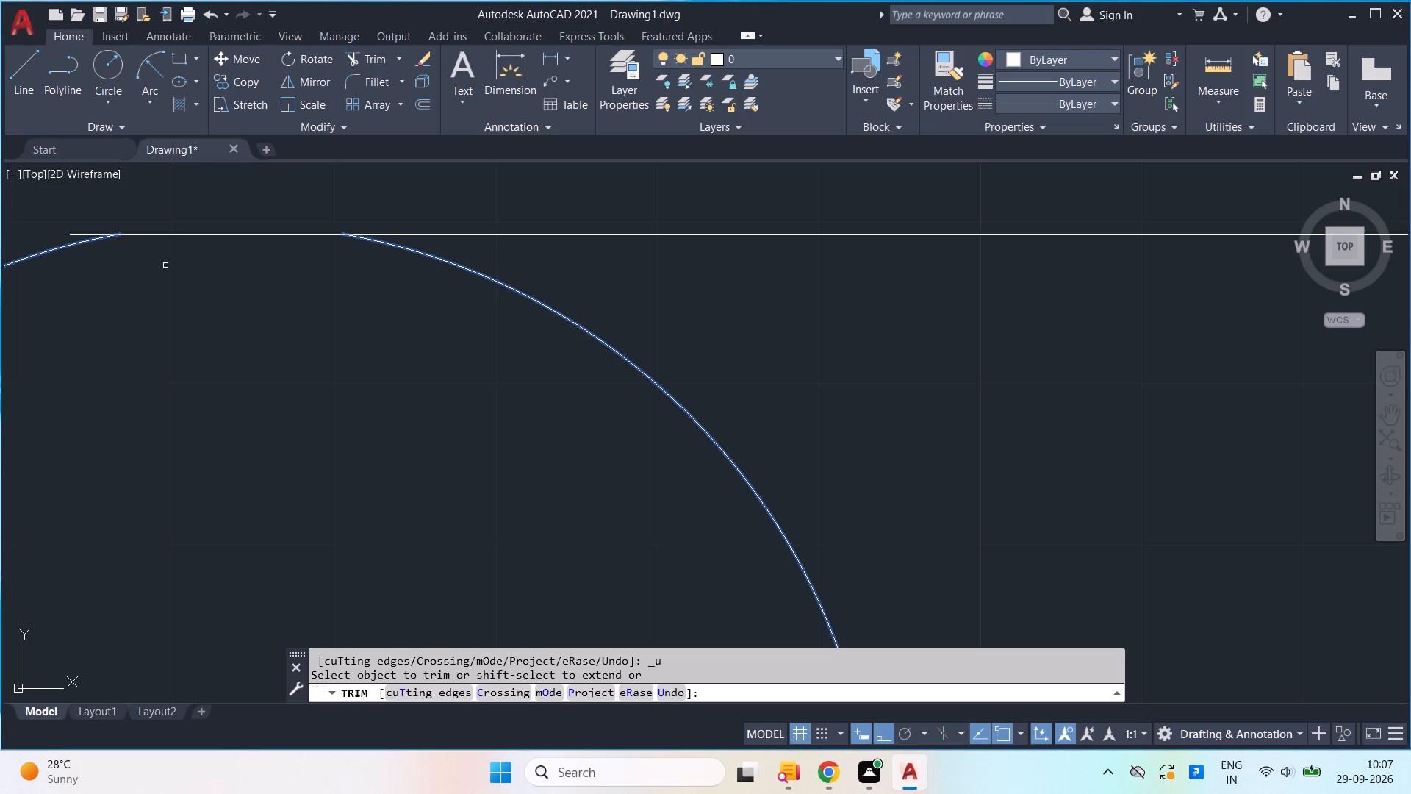
Trim the upper collar line's short overhang beyond the outer side of the left arc.
click(87, 235)
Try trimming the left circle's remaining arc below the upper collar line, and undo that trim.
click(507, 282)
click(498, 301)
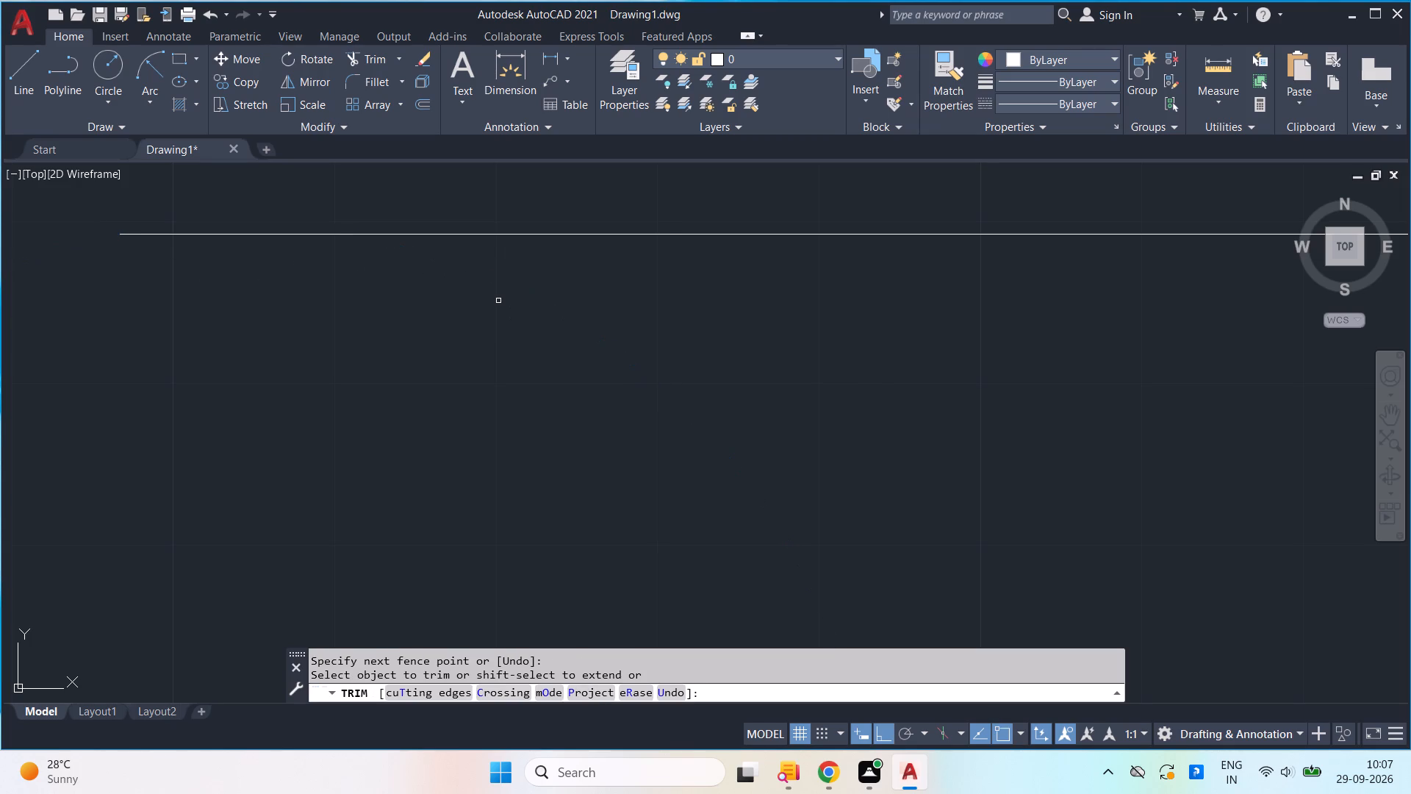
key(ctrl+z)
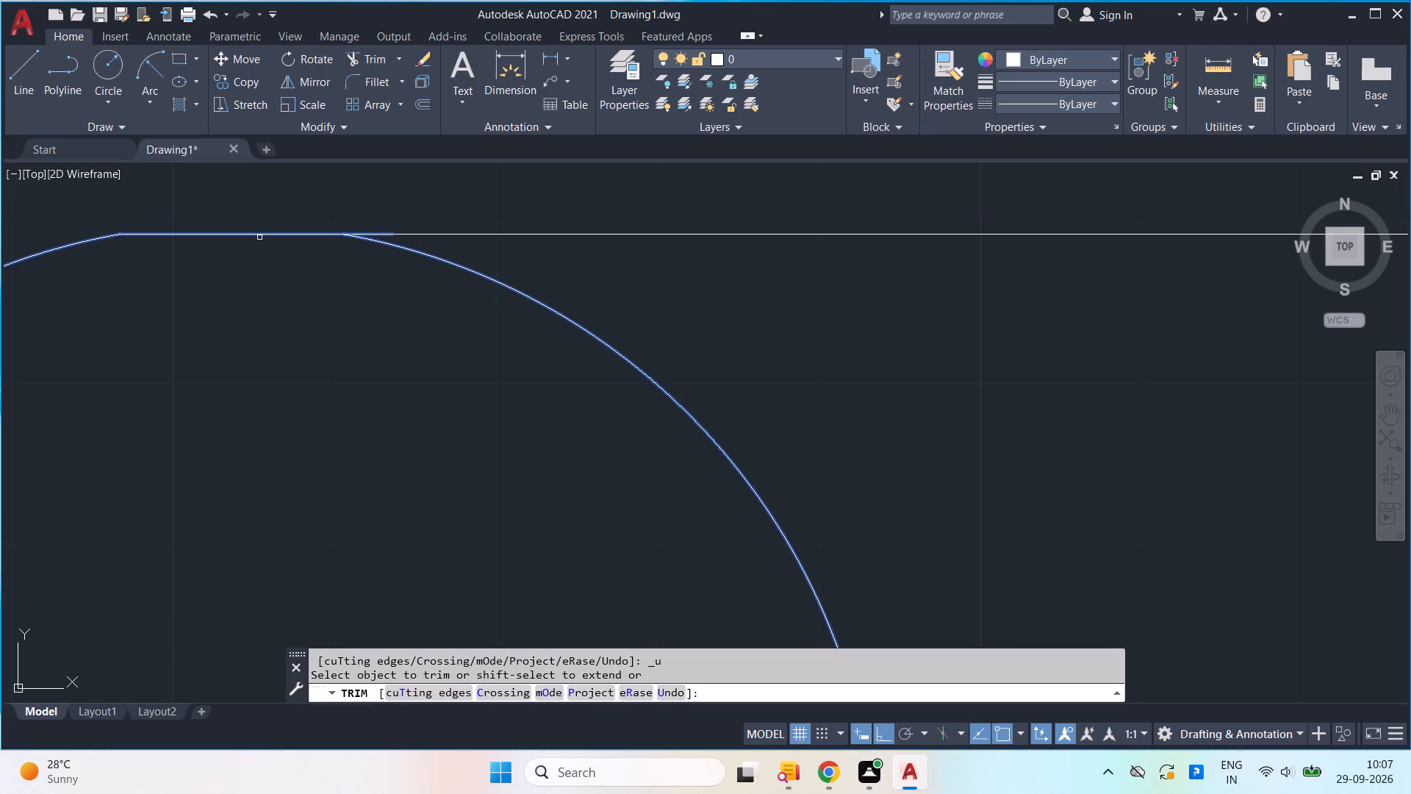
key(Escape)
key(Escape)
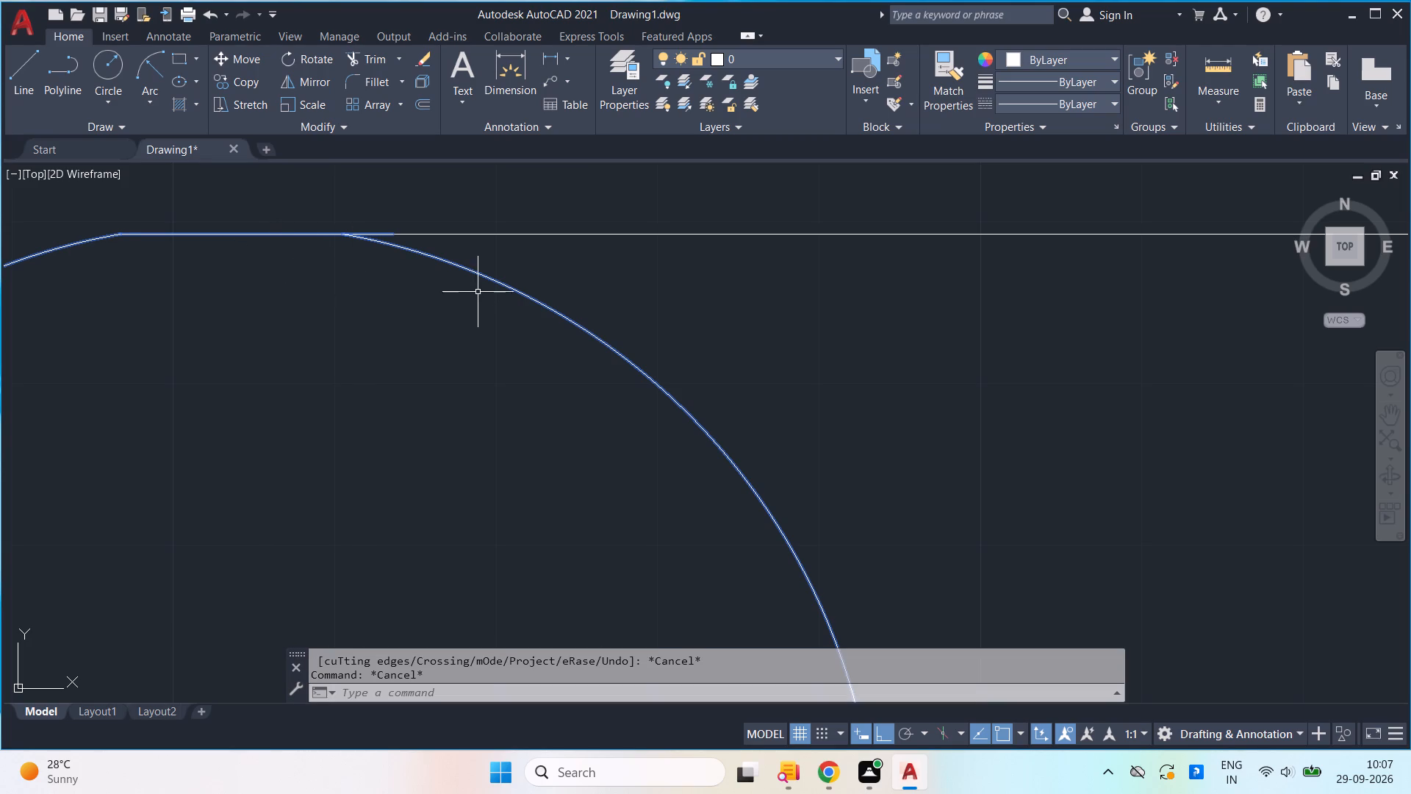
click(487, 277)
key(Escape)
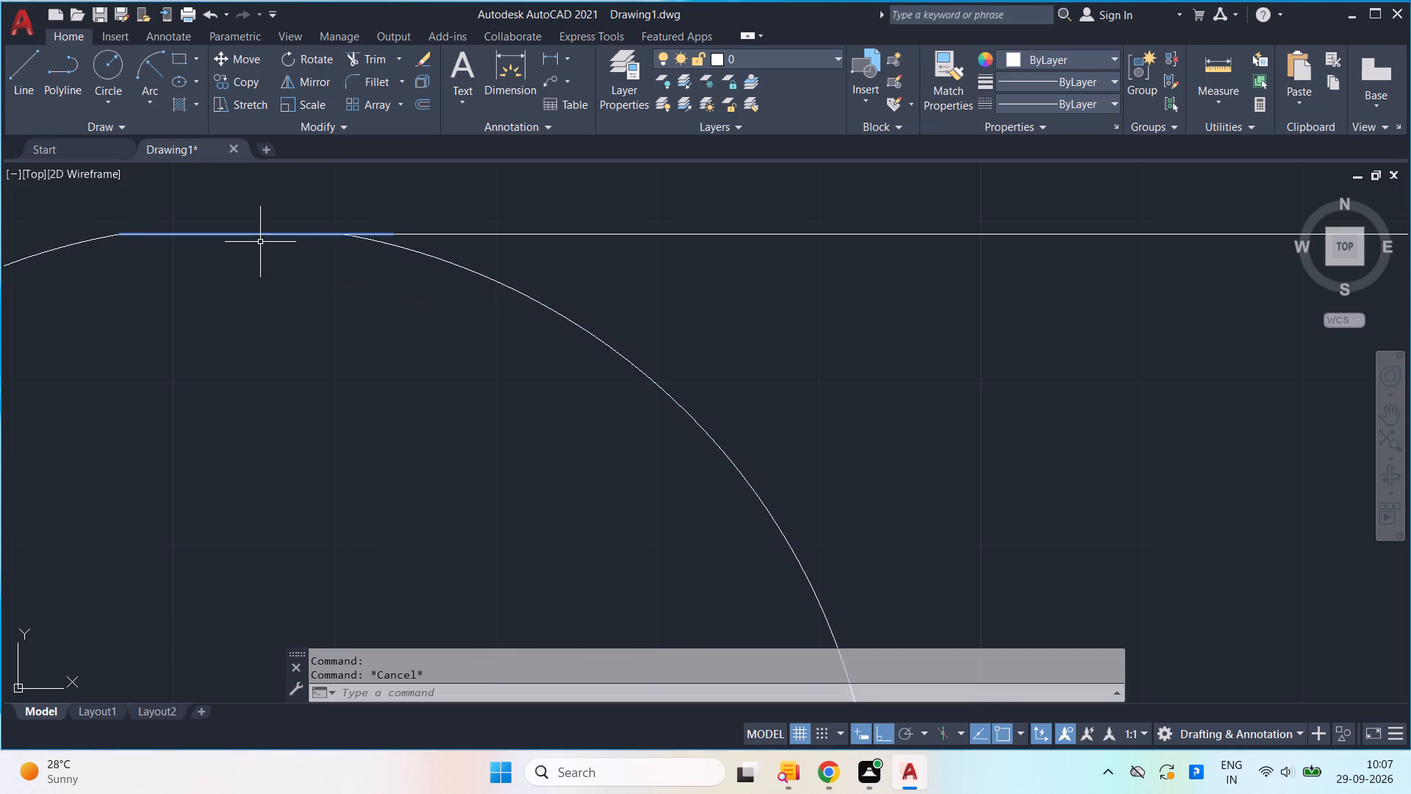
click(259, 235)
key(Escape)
Trim away the inner arcs of the left and right circles between the upper and lower collar lines.
text(tr)
key(Return)
scroll(384, 293, down, 4)
scroll(404, 310, up, 1)
drag(414, 371, 500, 365)
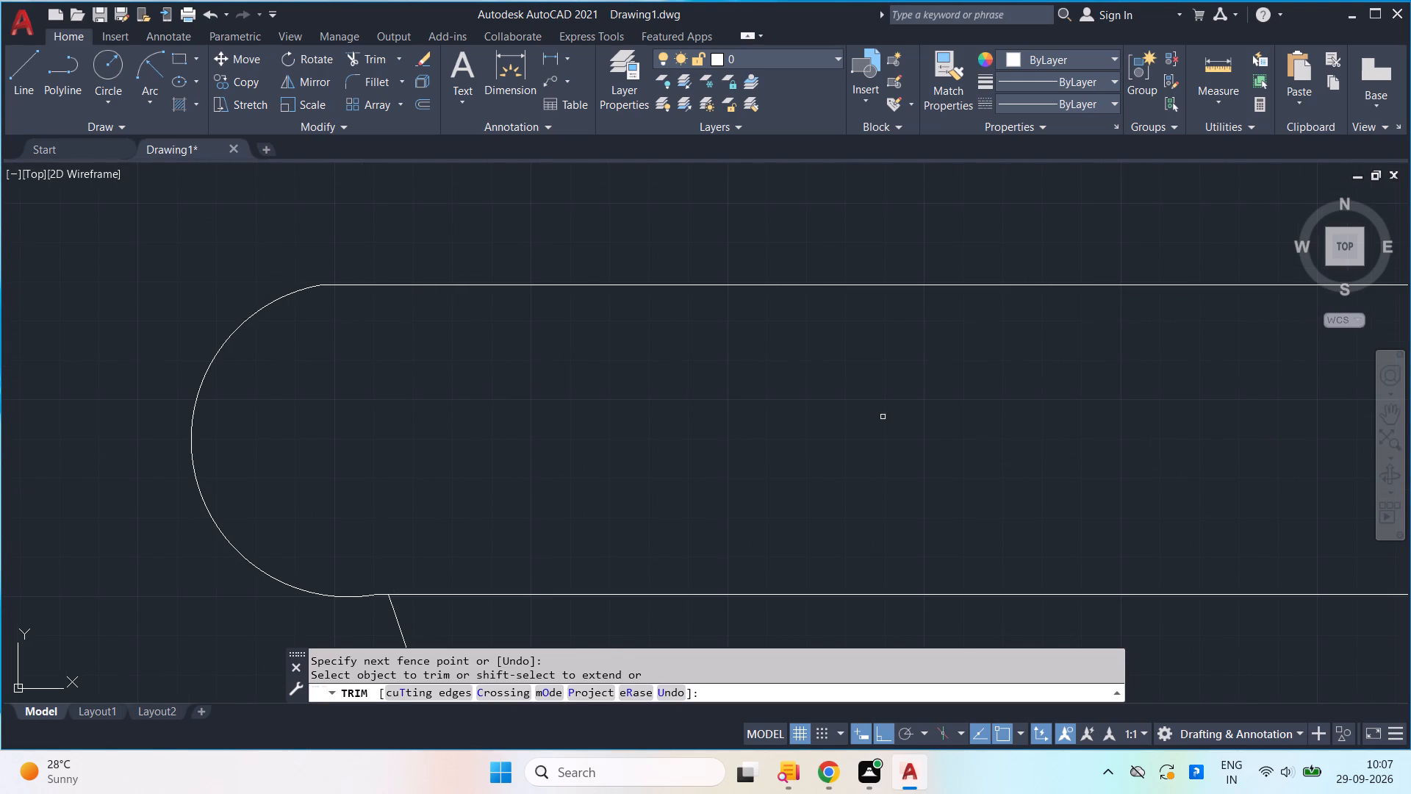
scroll(883, 417, down, 1)
drag(1255, 414, 1244, 422)
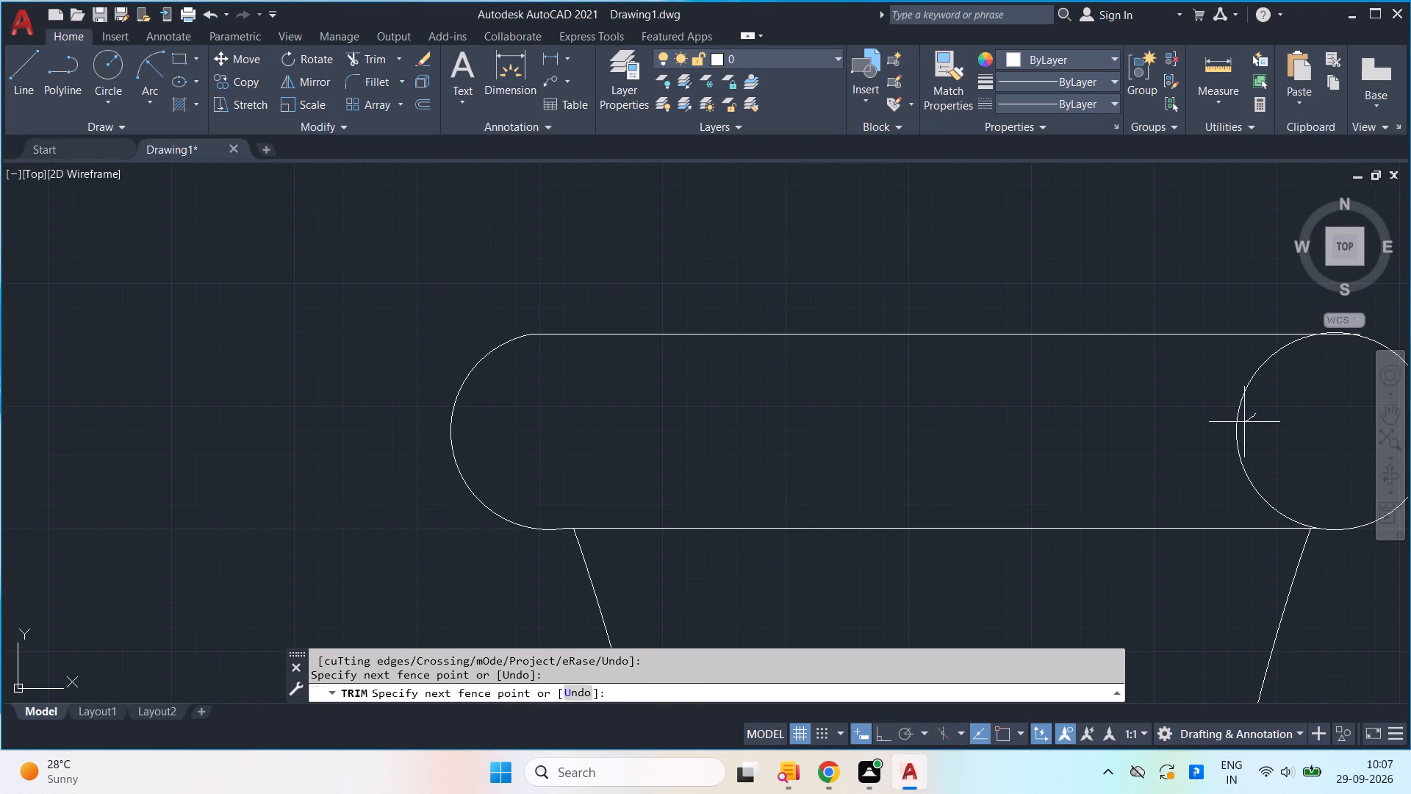
drag(1244, 422, 1216, 433)
Trim the right circle's small cap above the upper collar line and the line's short overhang beyond the arc.
scroll(1244, 398, up, 1)
middle_drag(1088, 383, 746, 376)
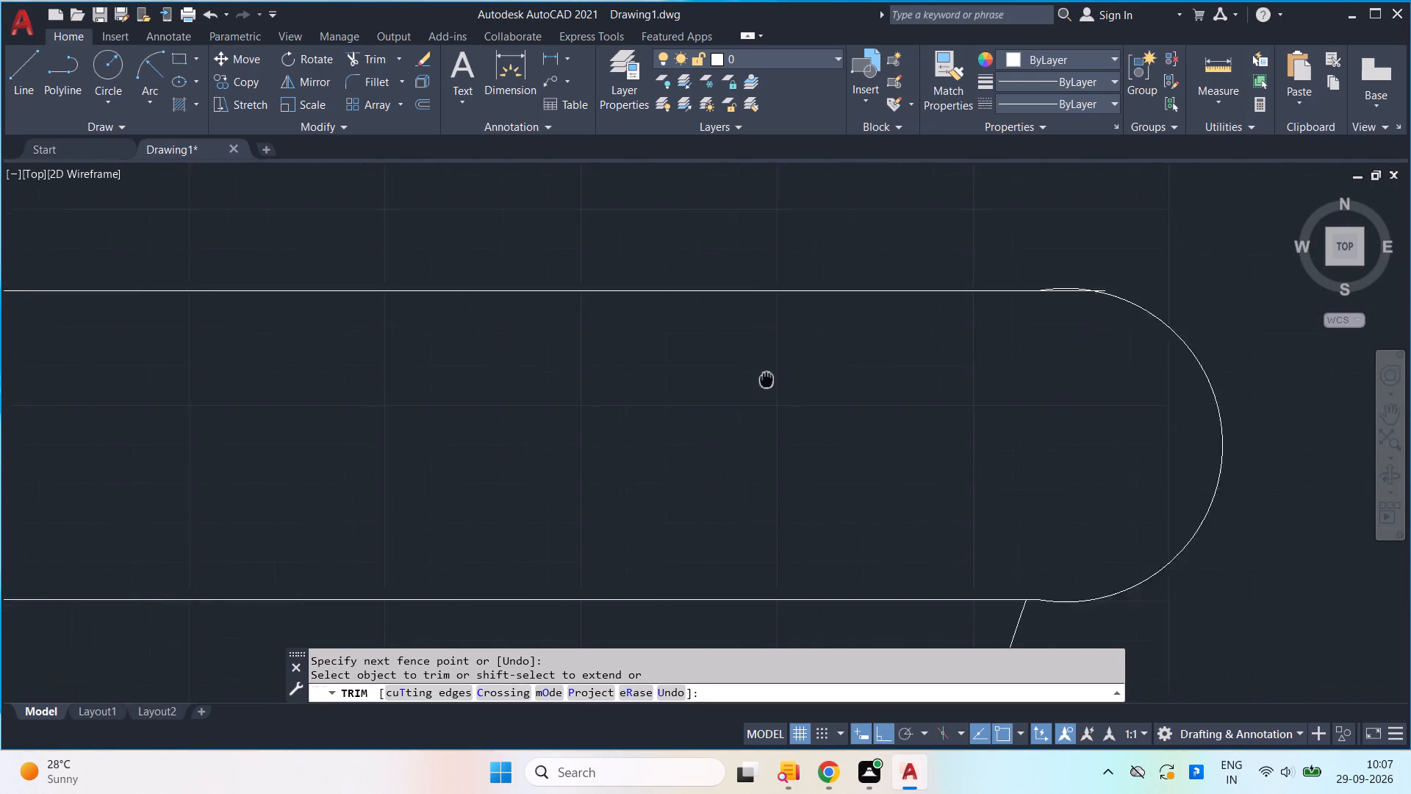
middle_drag(746, 376, 282, 368)
scroll(669, 273, up, 2)
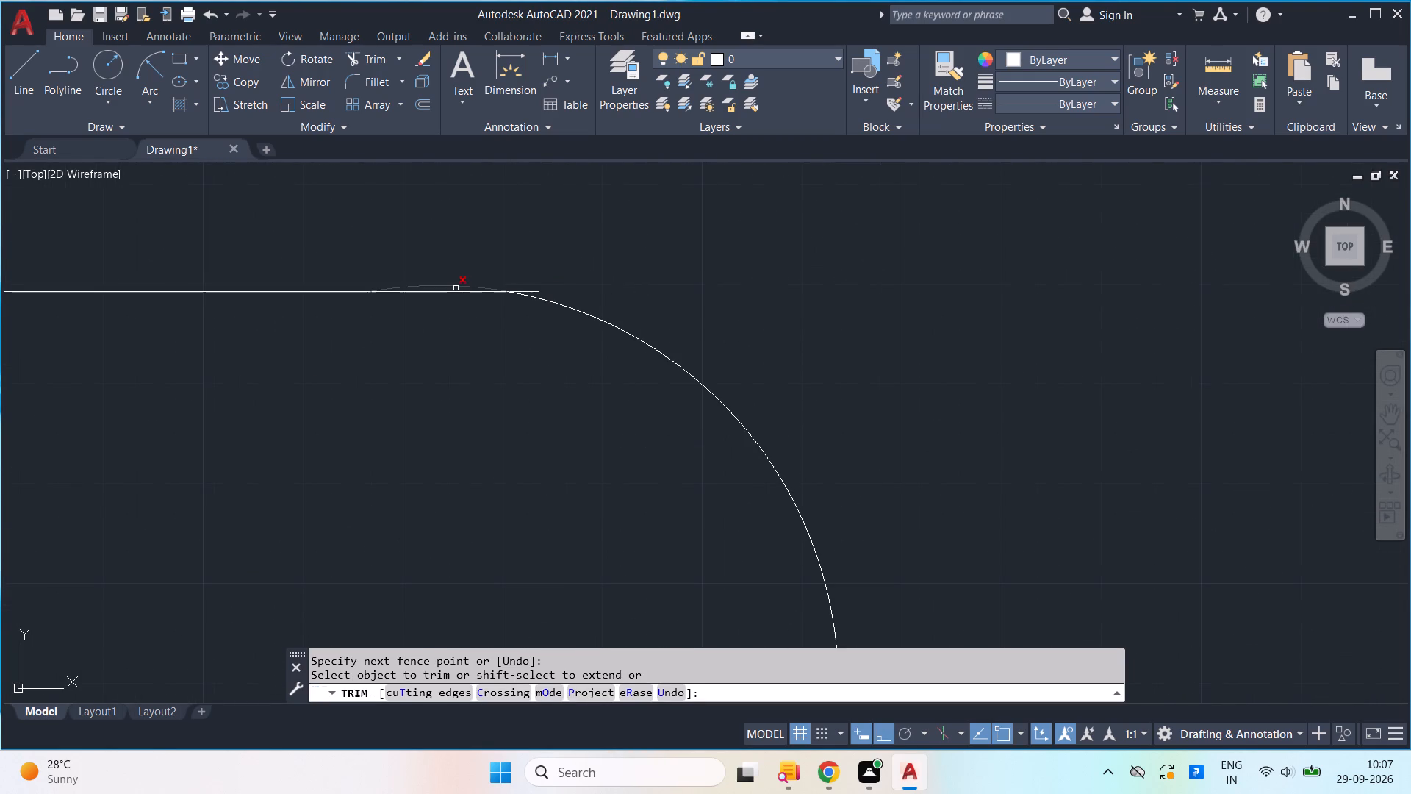
click(456, 287)
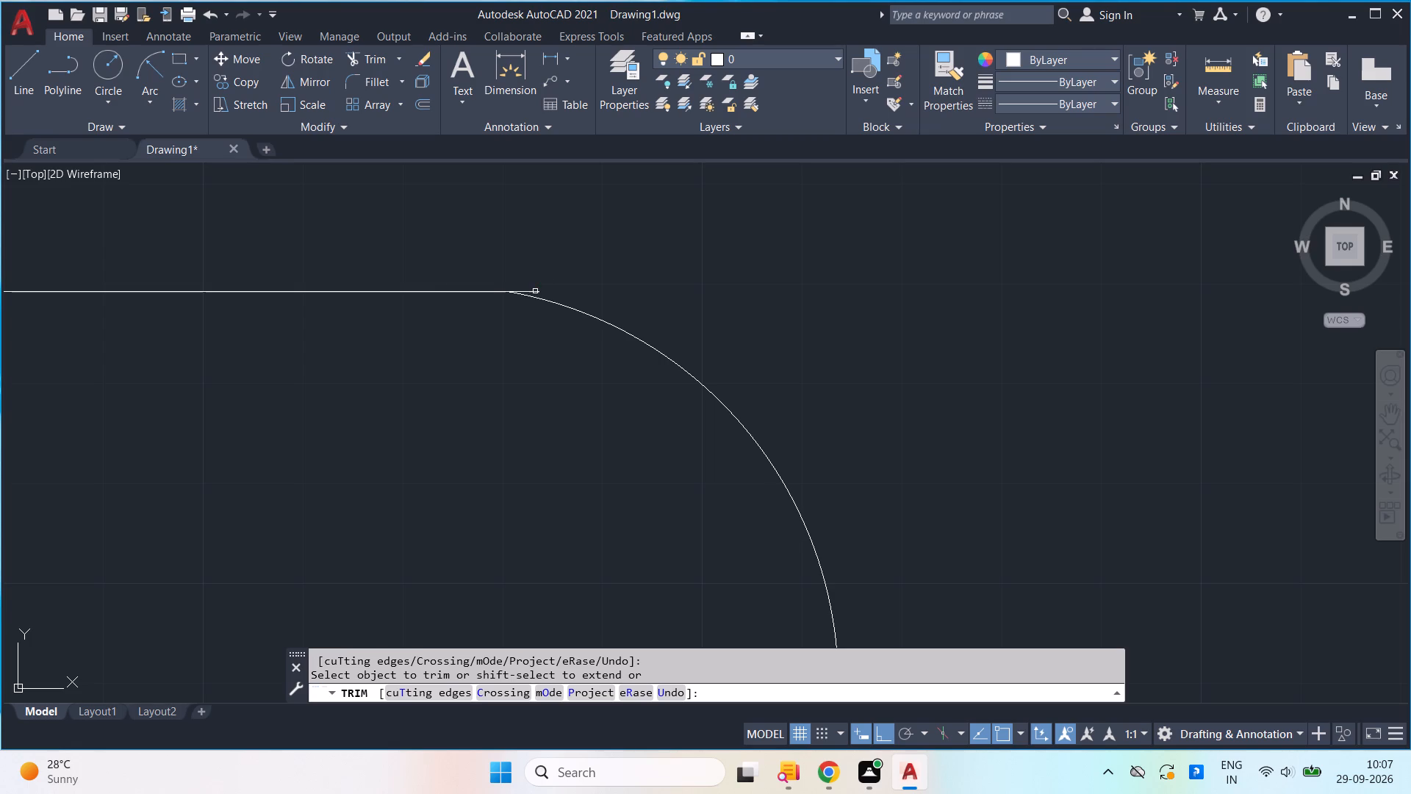
click(535, 291)
key(Escape)
scroll(603, 301, down, 3)
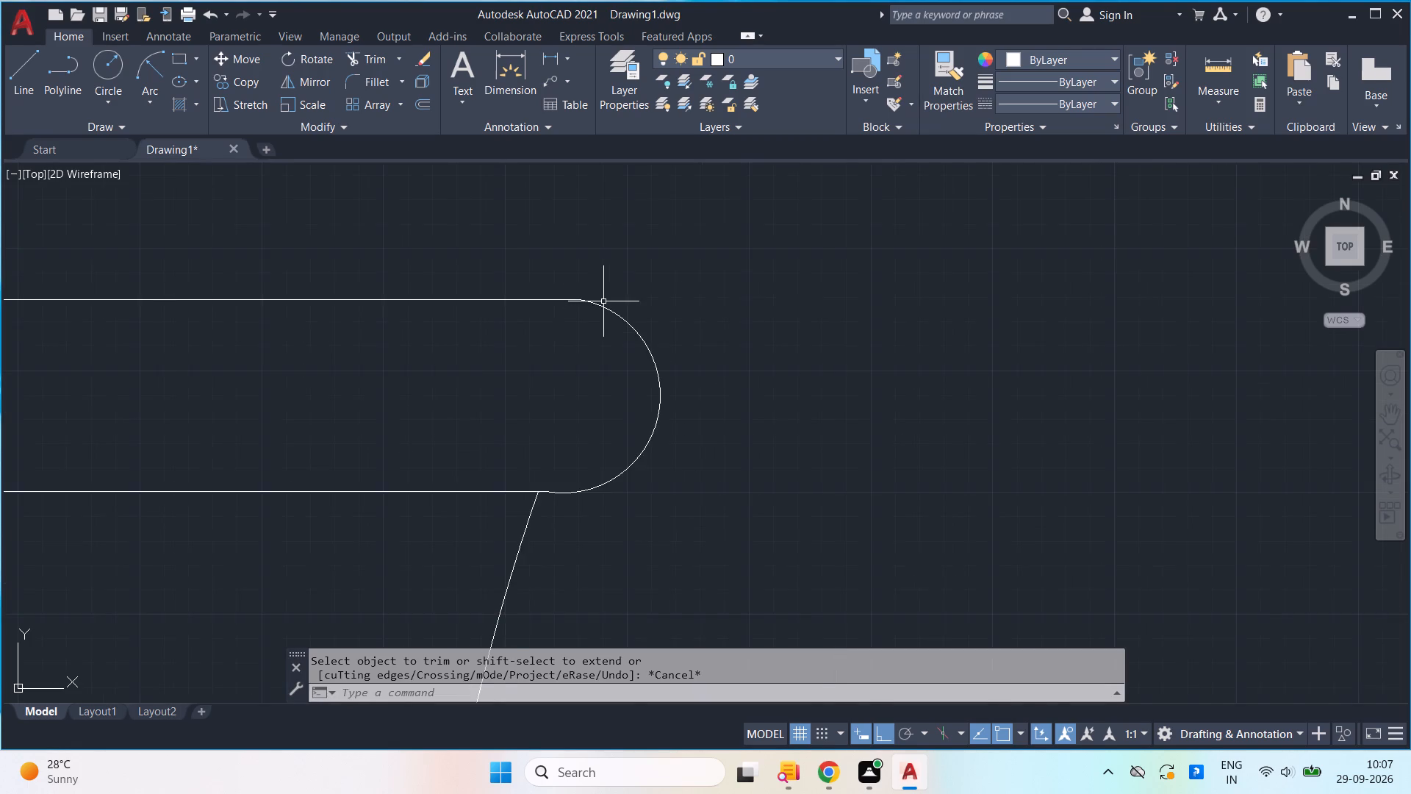
Check the collar's rounded ends and upper line with the quick measure tool.
scroll(556, 309, up, 2)
middle_drag(556, 309, 624, 307)
click(1221, 102)
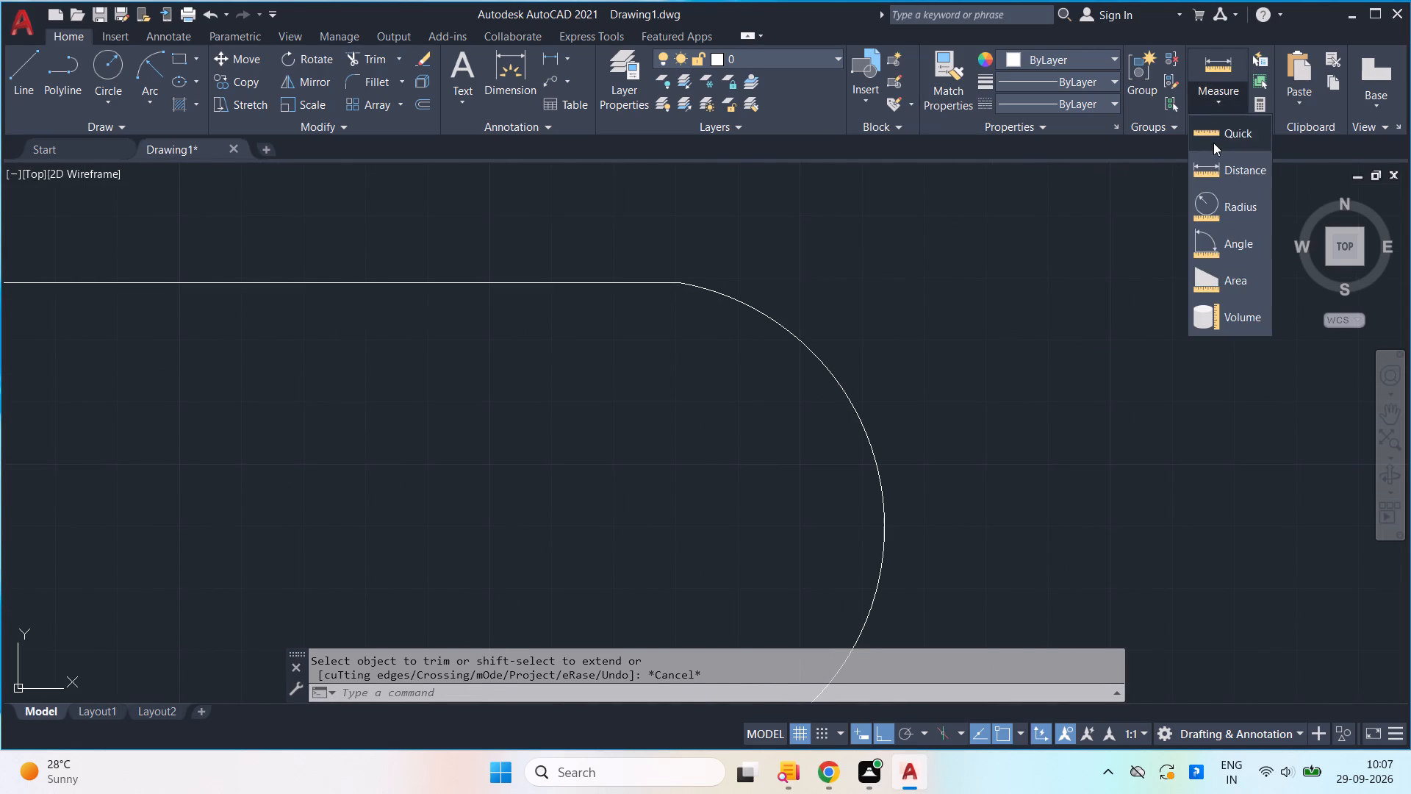
click(1213, 129)
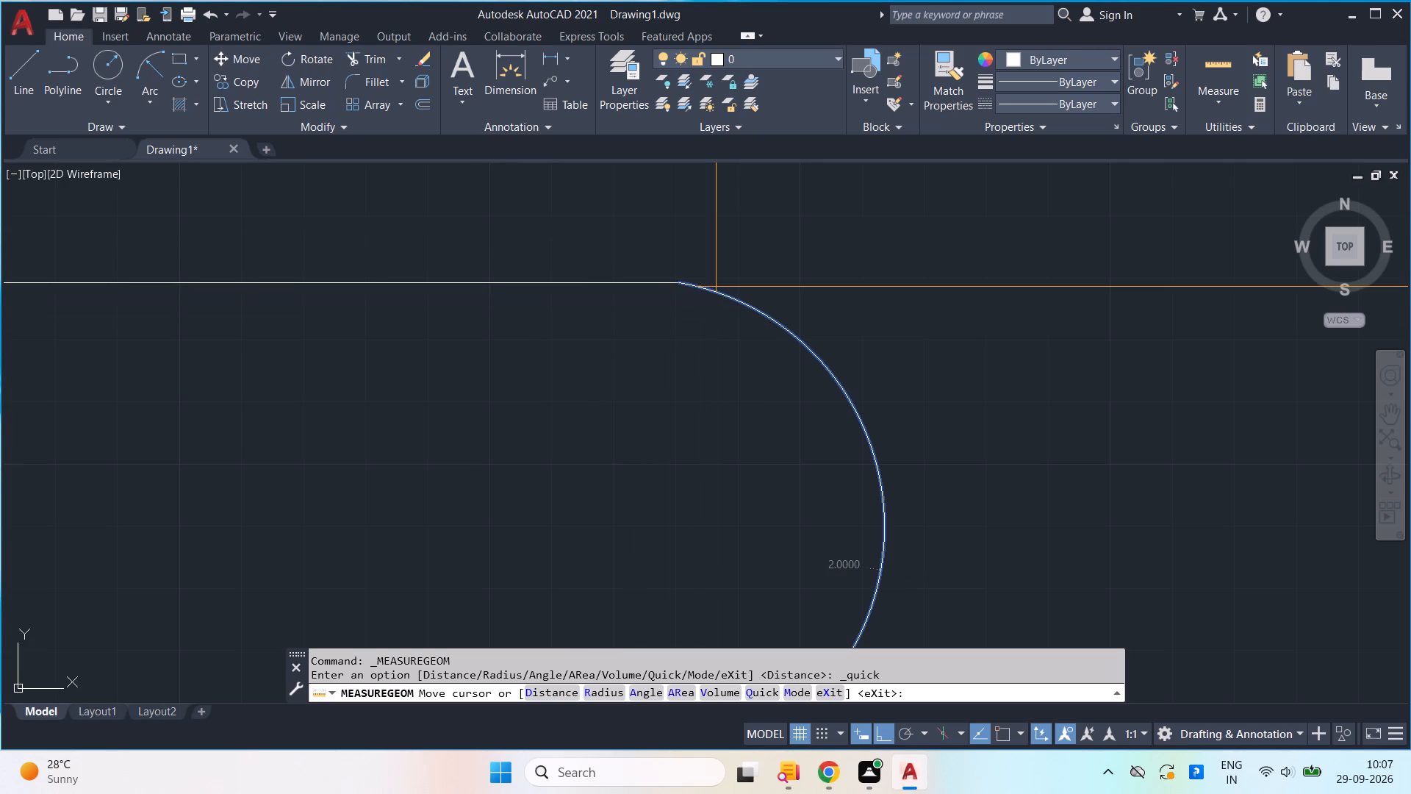
scroll(557, 354, down, 3)
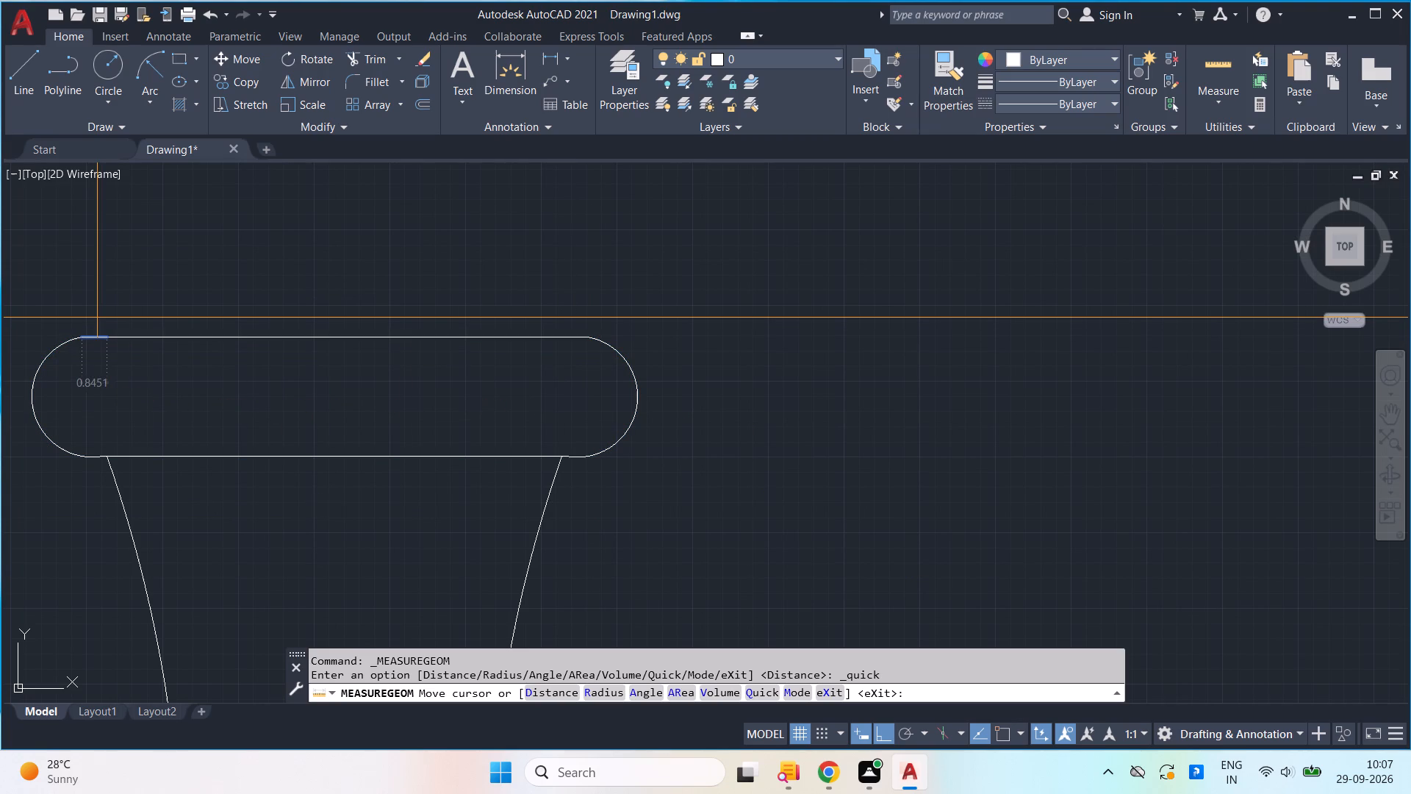
key(Escape)
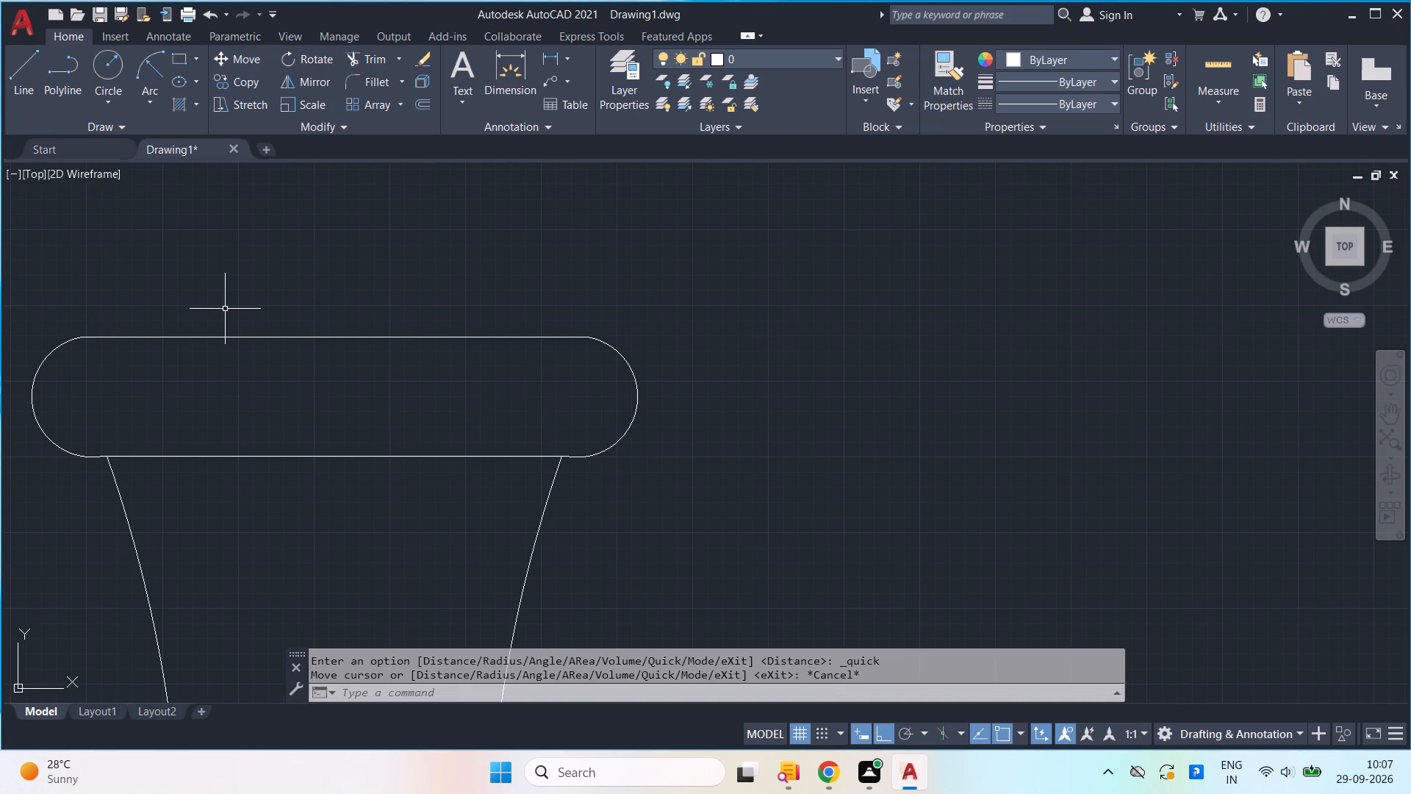
Copy the collar's upper horizontal line 19.06 straight up, using its midpoint as the base point.
scroll(229, 308, down, 2)
middle_drag(232, 309, 361, 329)
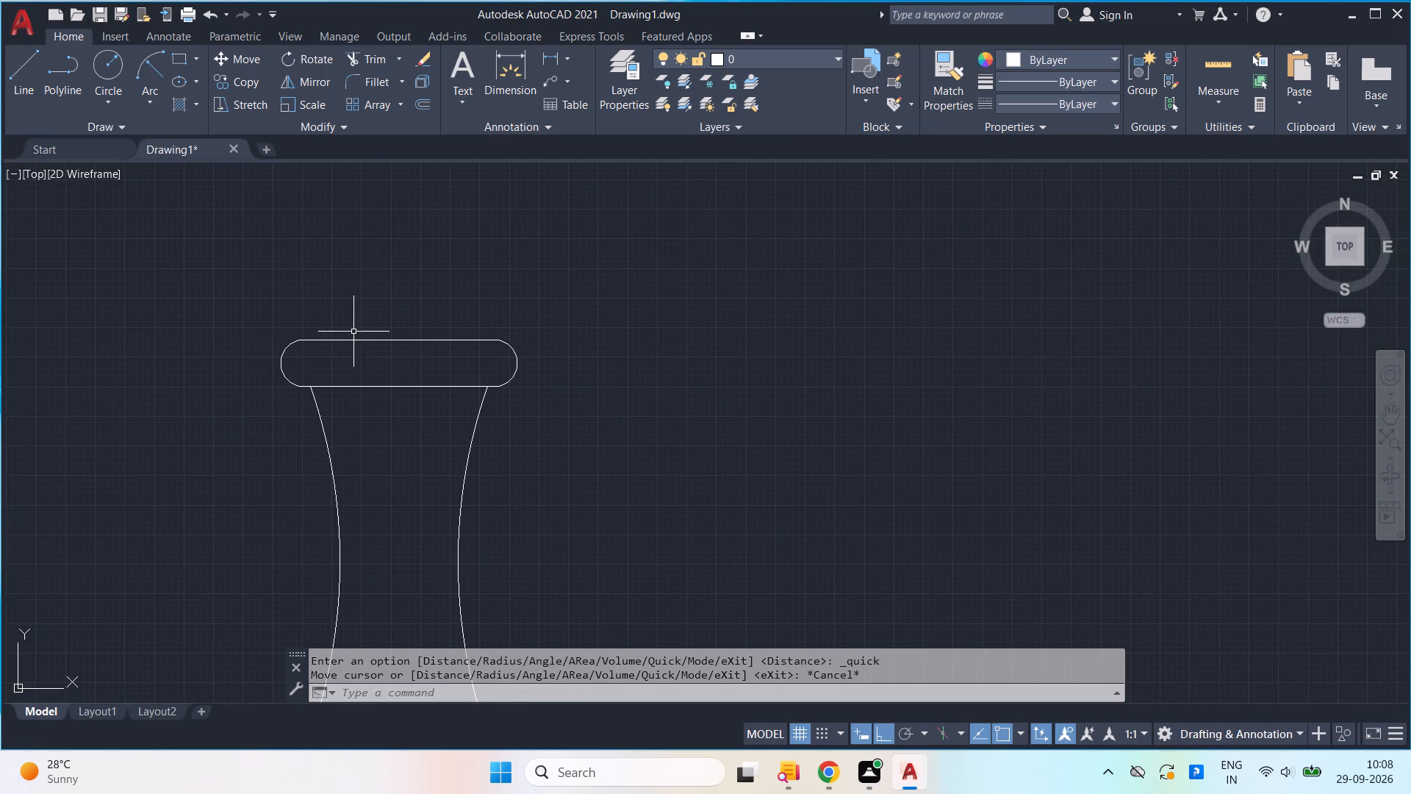
scroll(353, 330, up, 1)
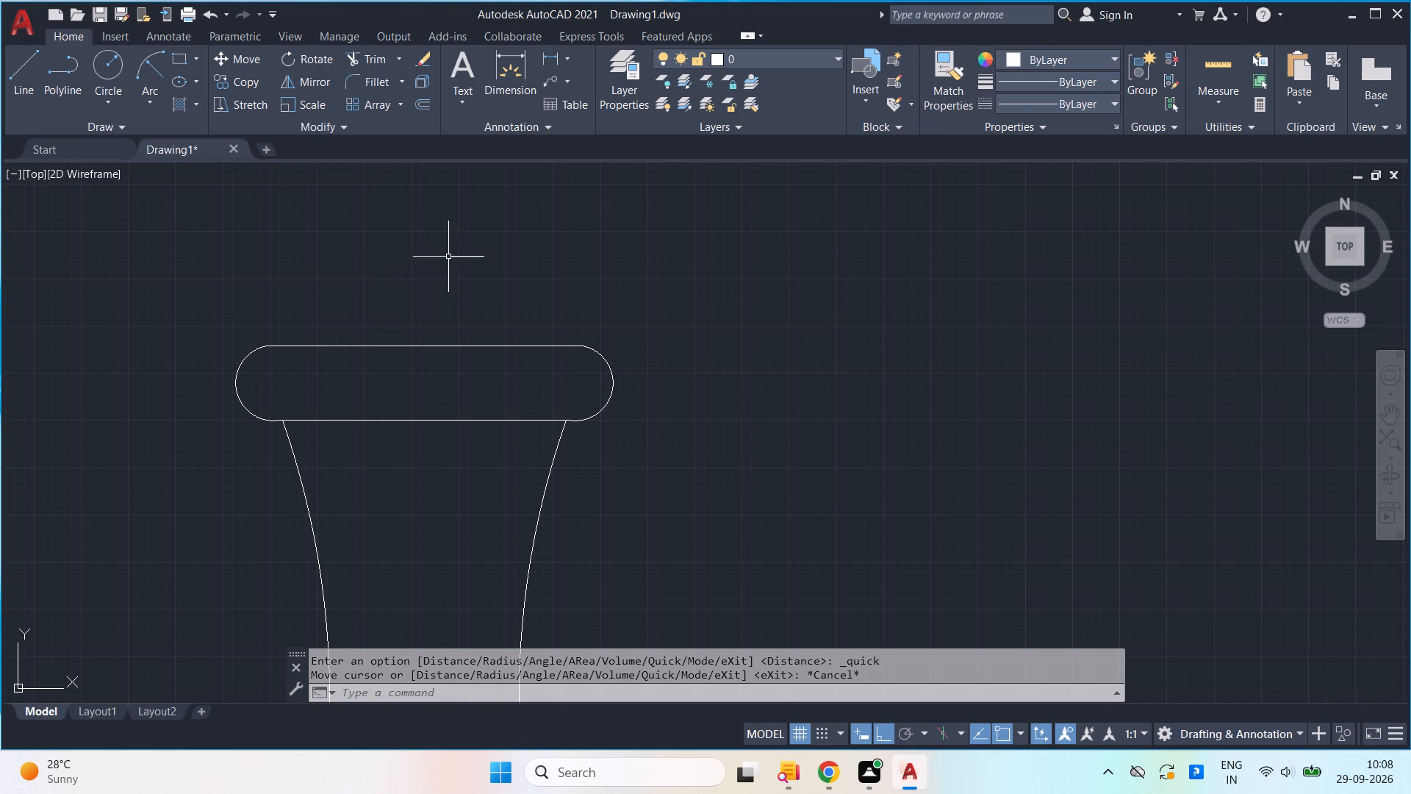
click(470, 362)
click(383, 317)
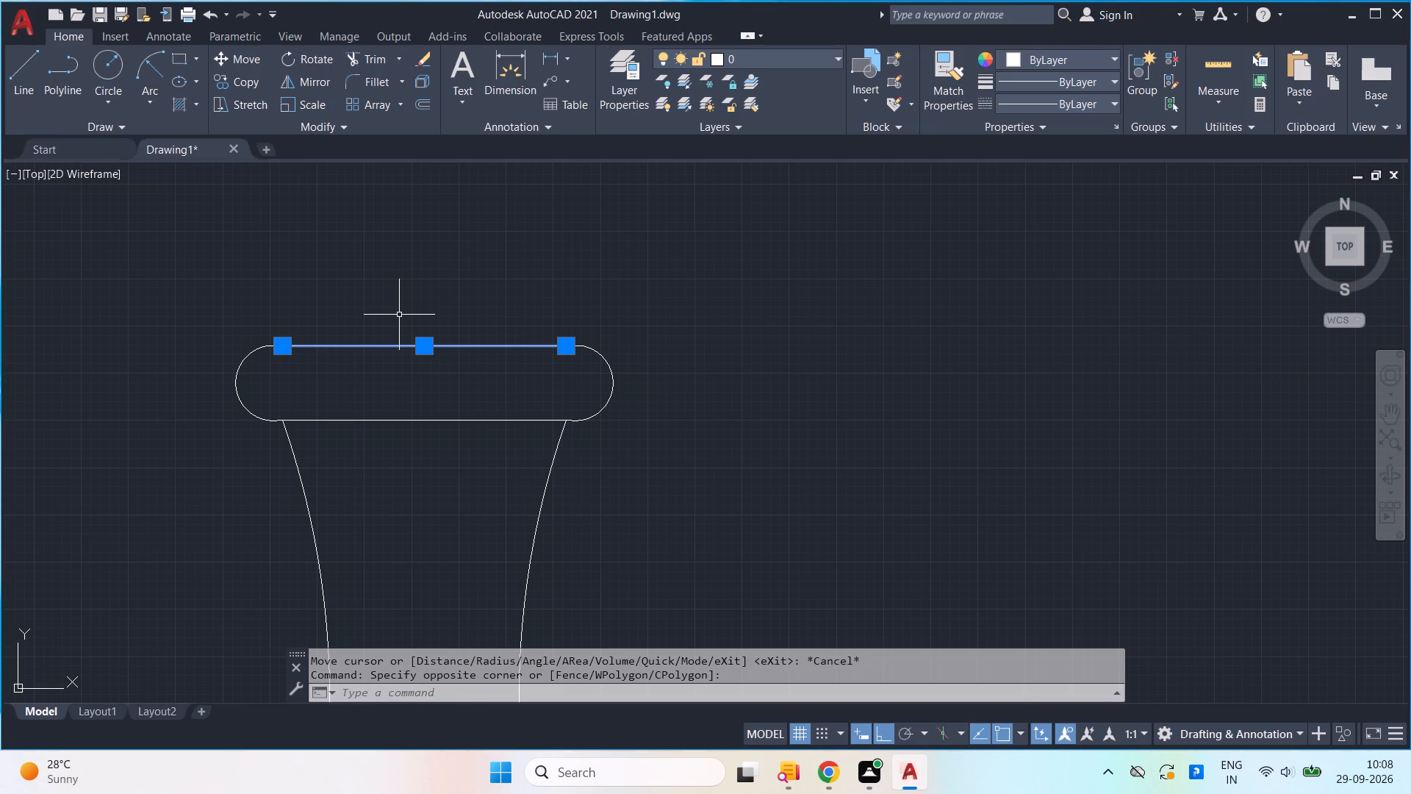
key(c)
key(o)
key(Return)
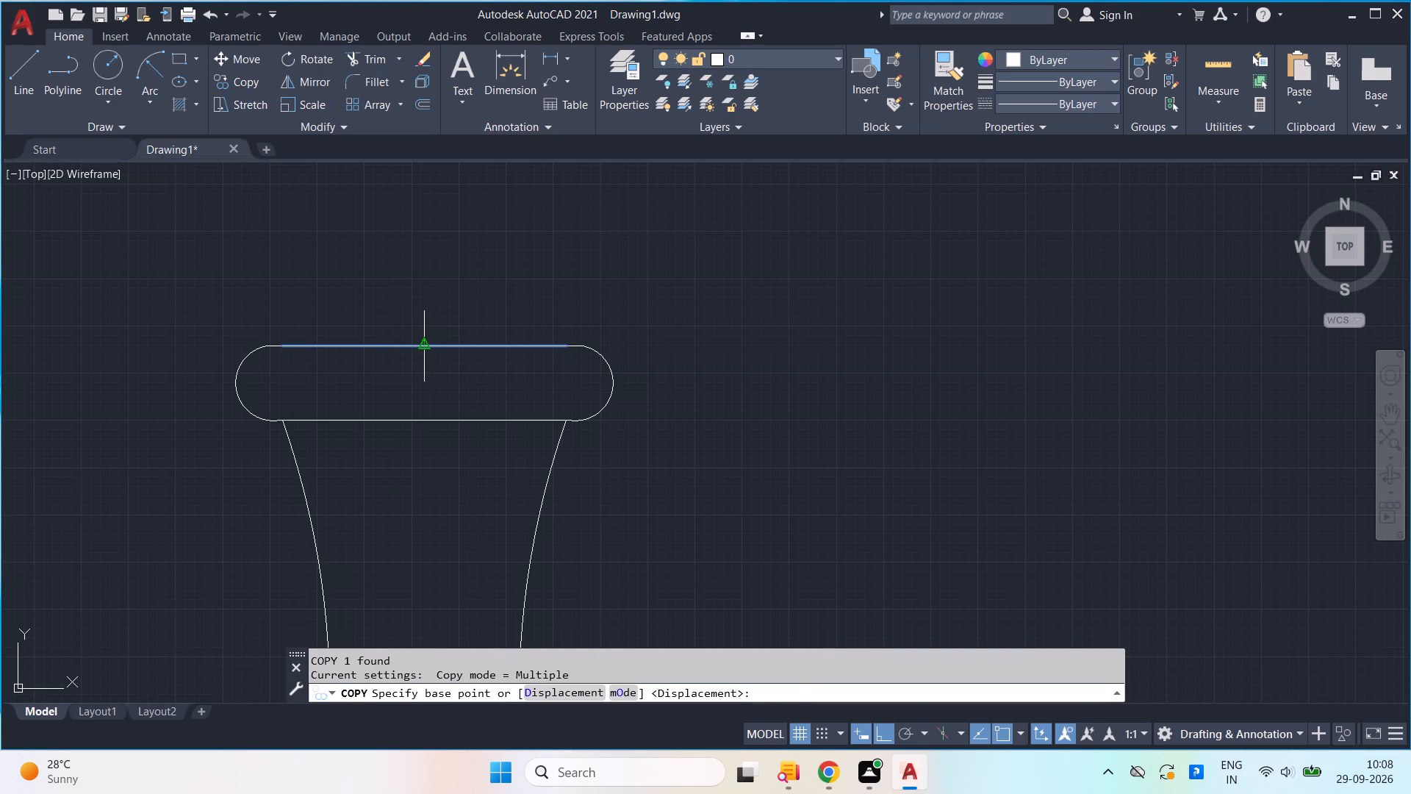
click(429, 340)
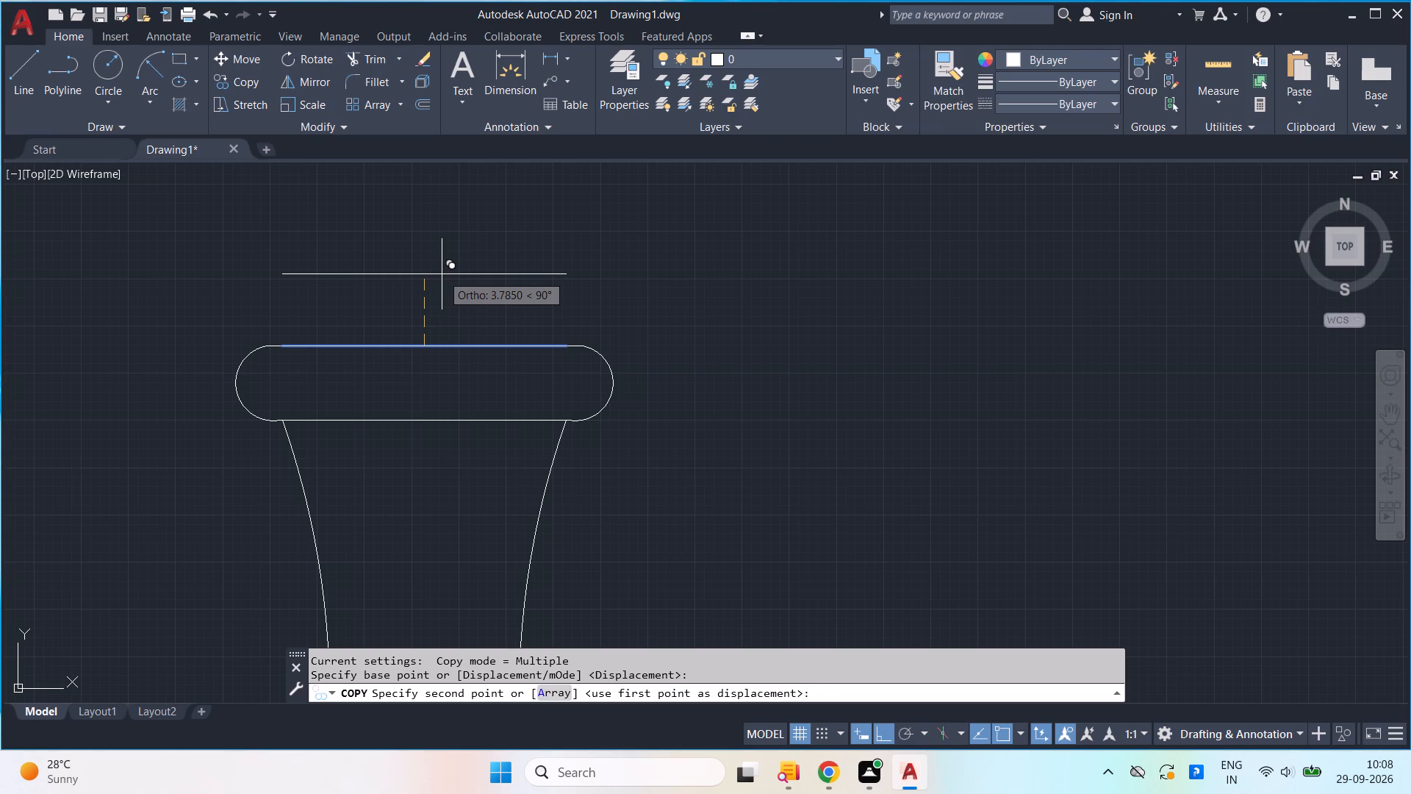
text(19.06)
key(Return)
key(Return)
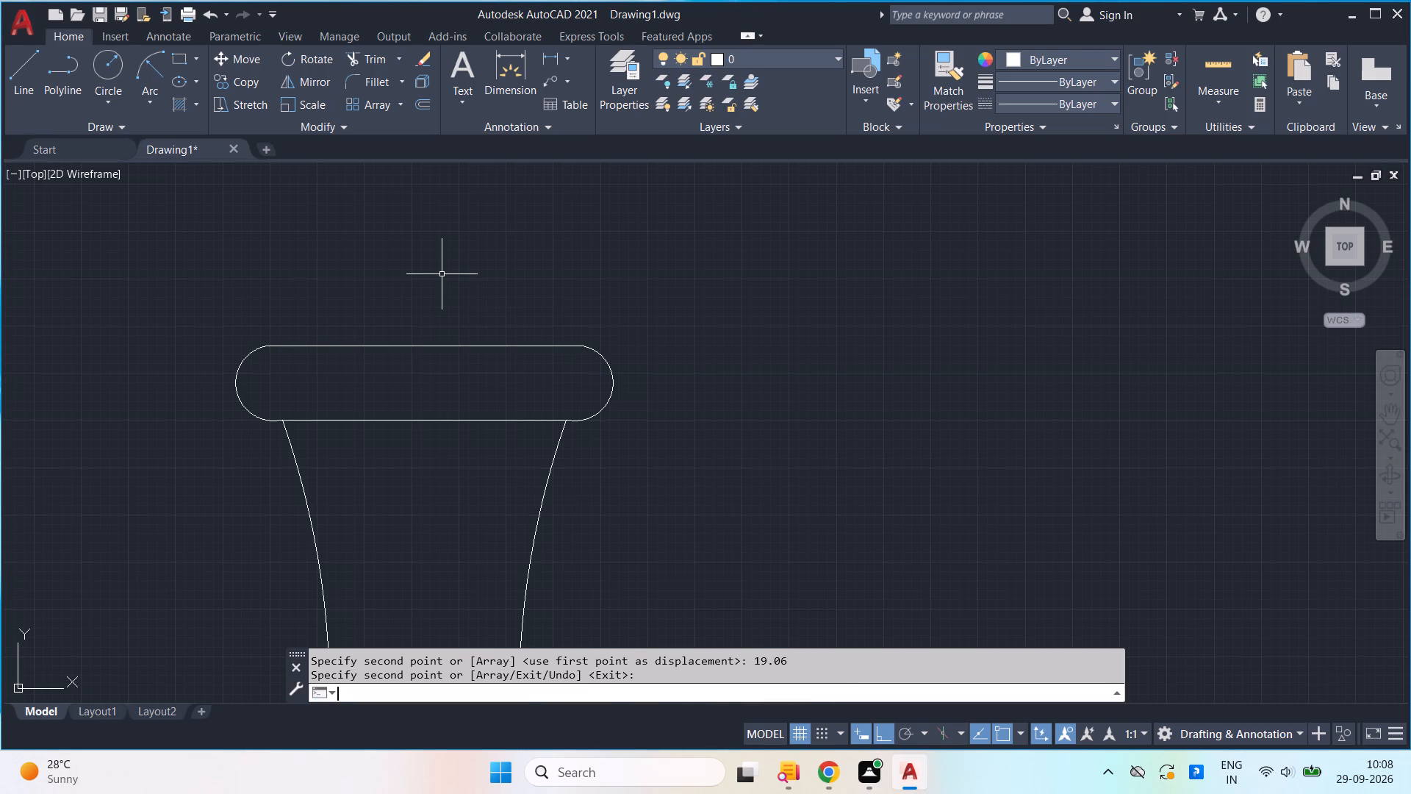
Draw a vertical line about 2 tall, rising from the copied line at a point 5.5 in from its right end.
scroll(516, 232, down, 1)
middle_drag(520, 249, 583, 459)
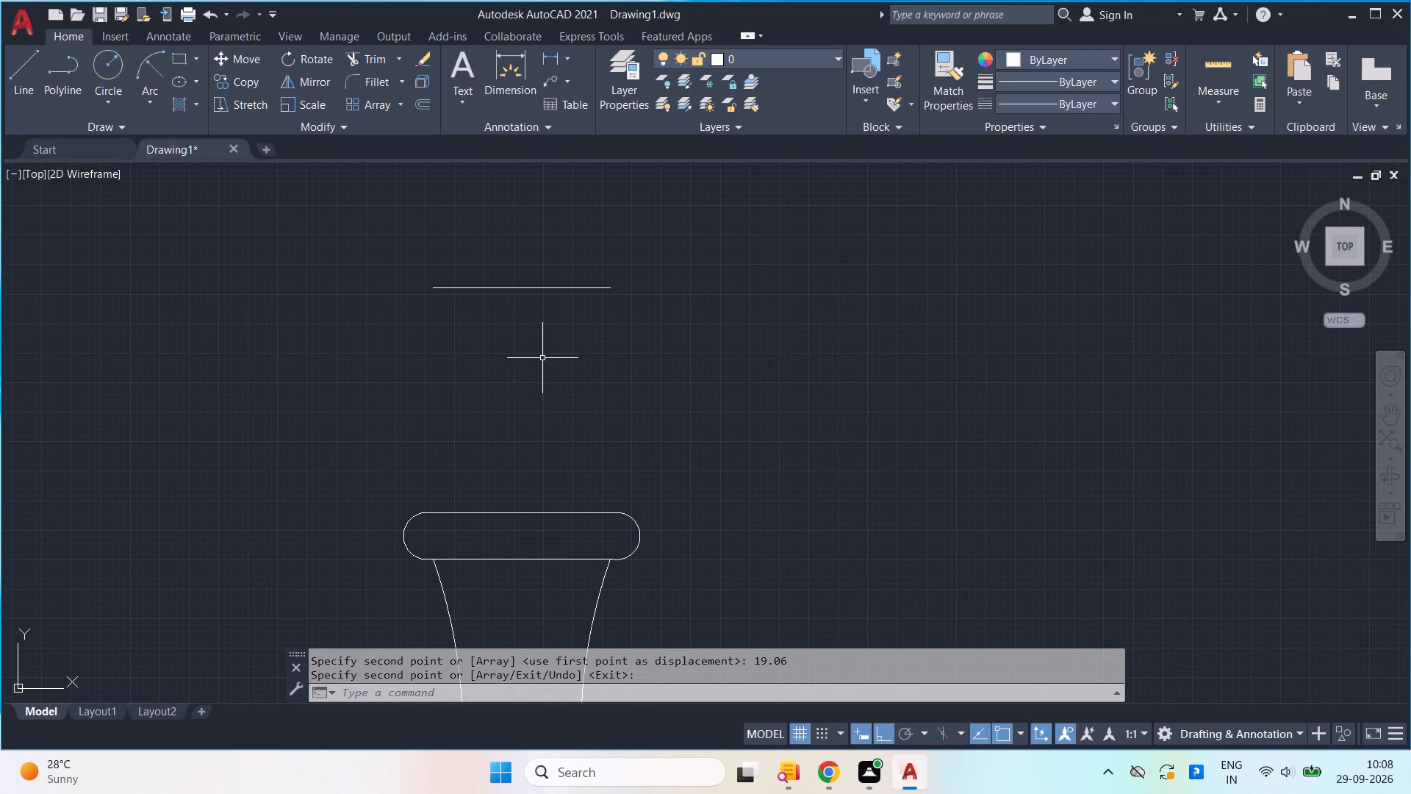
scroll(573, 254, up, 1)
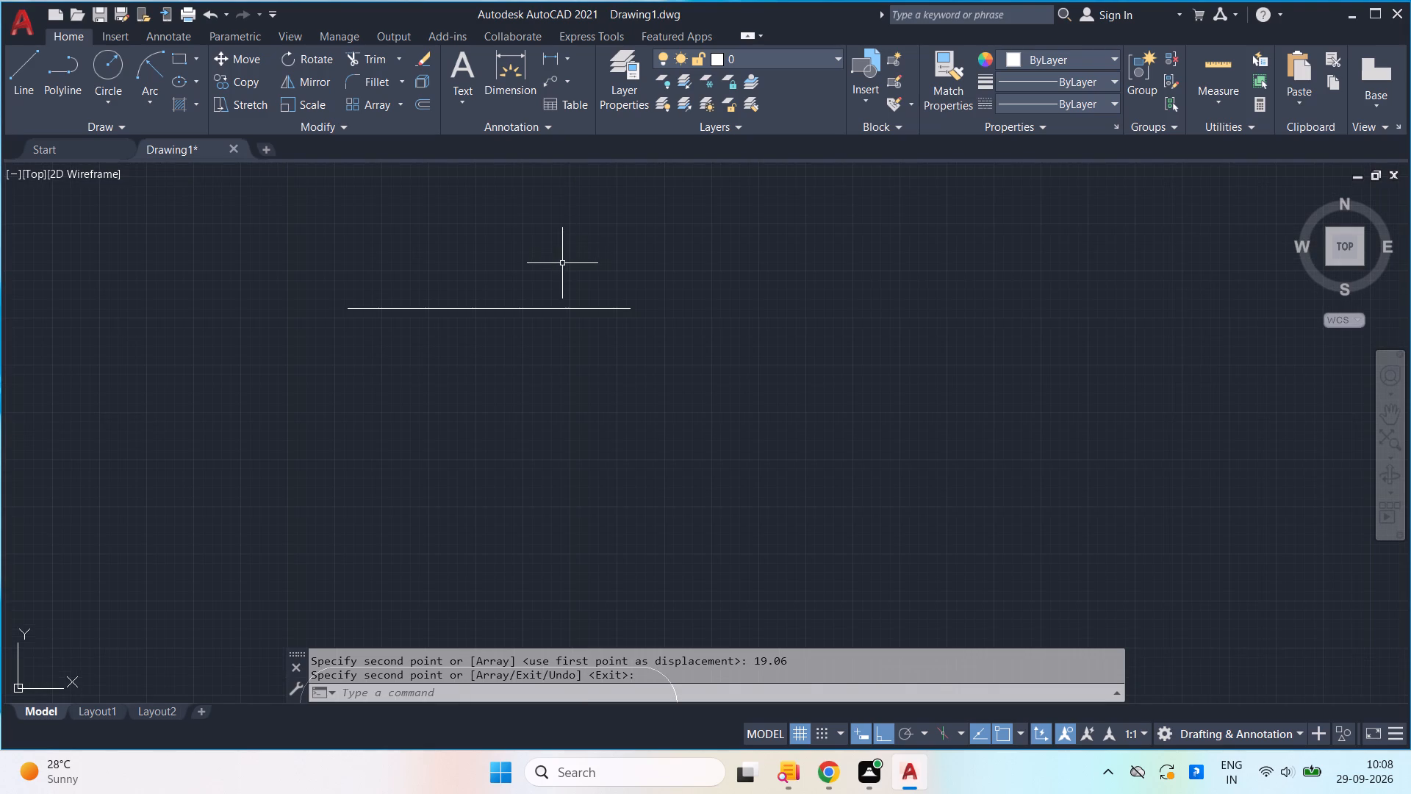
key(l)
key(Return)
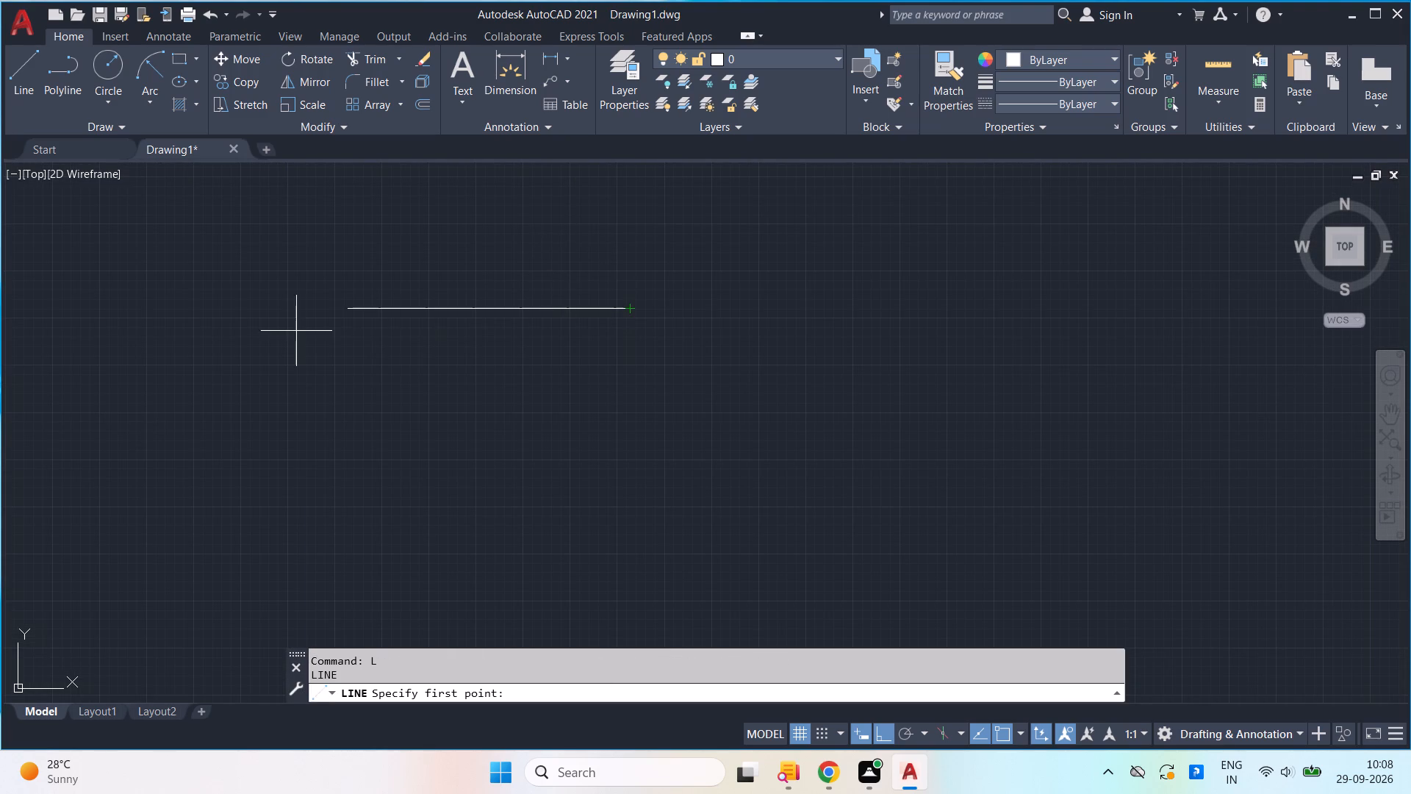
text(5.5)
key(Return)
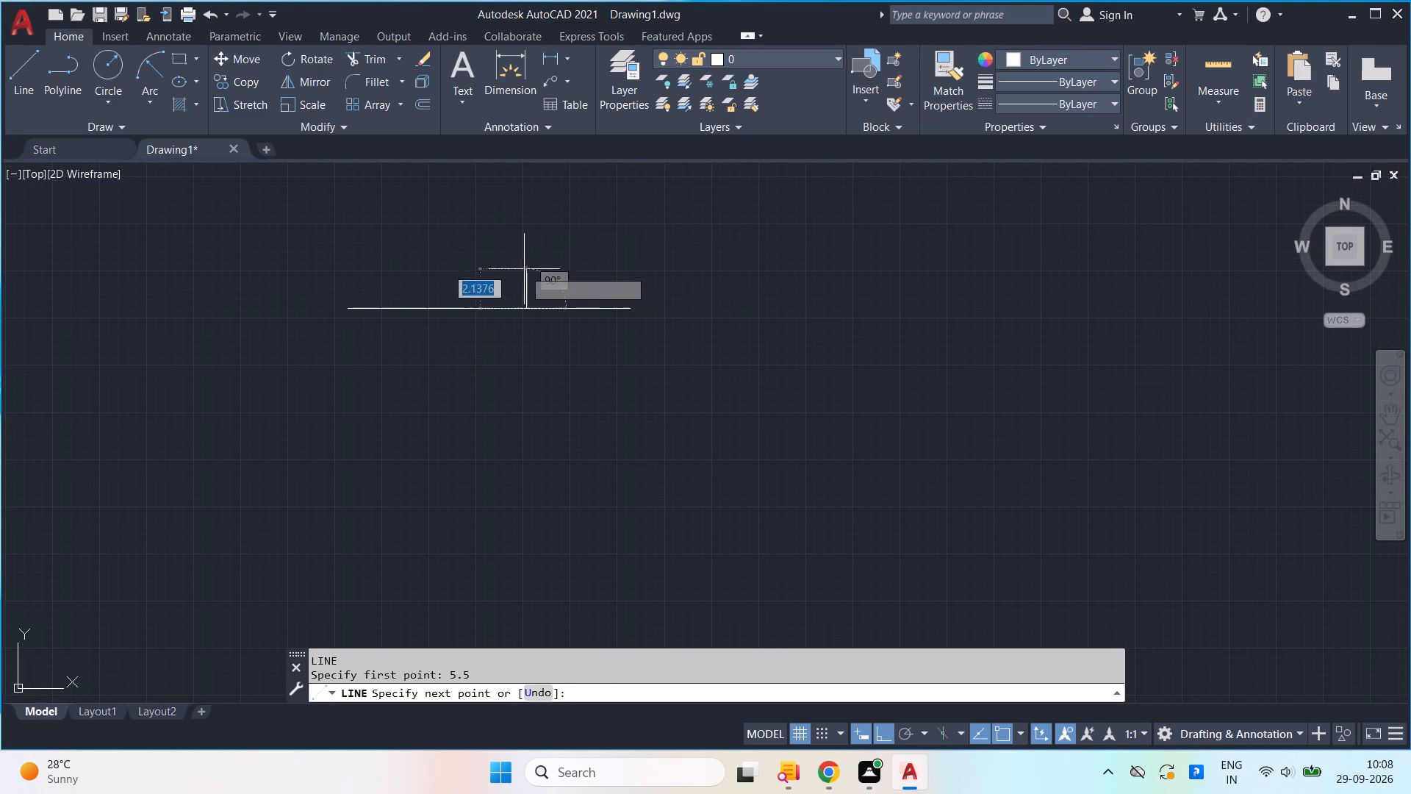
click(526, 270)
key(space)
Mirror the short vertical line about the vertical axis through the copied line's midpoint, keeping the original.
drag(561, 273, 528, 276)
click(466, 278)
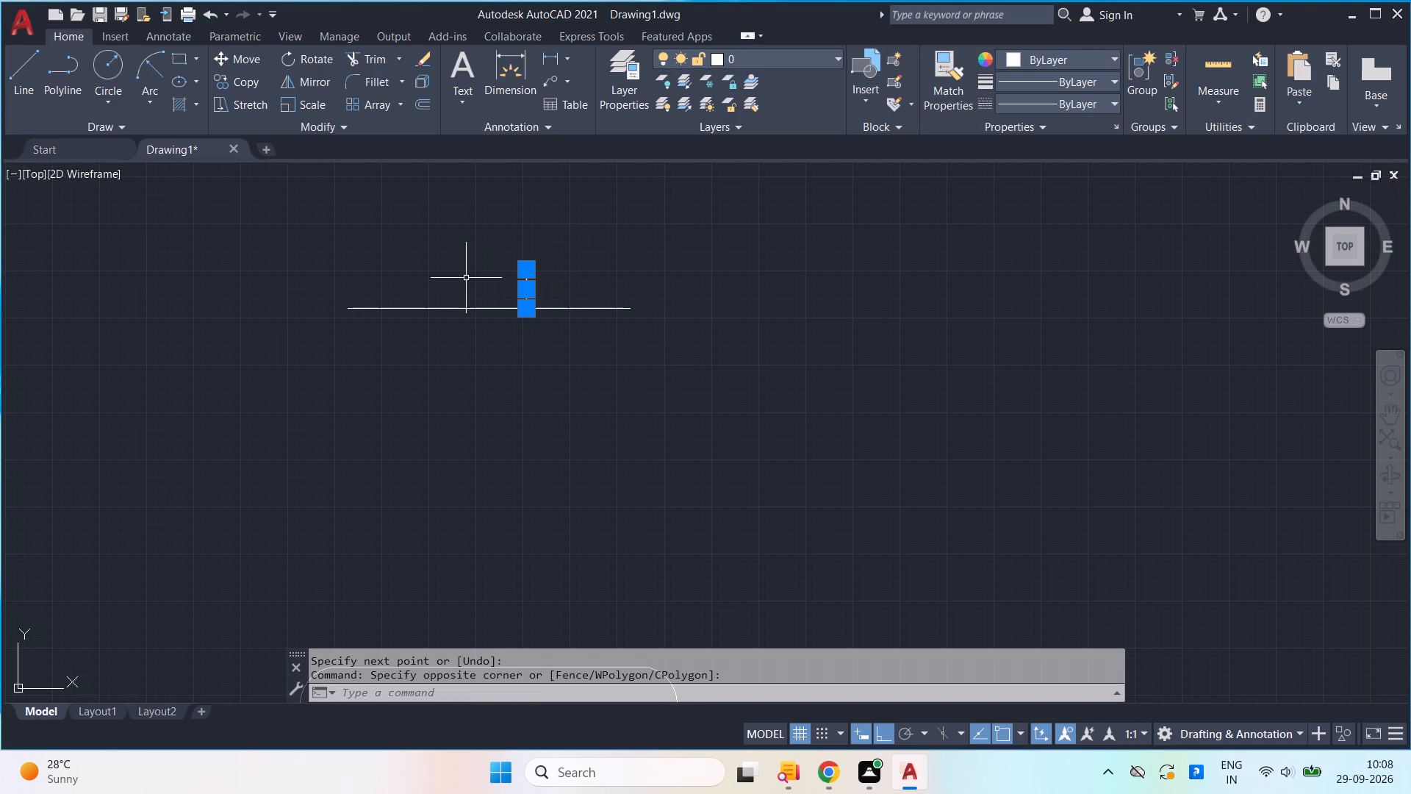
text(mi)
key(Return)
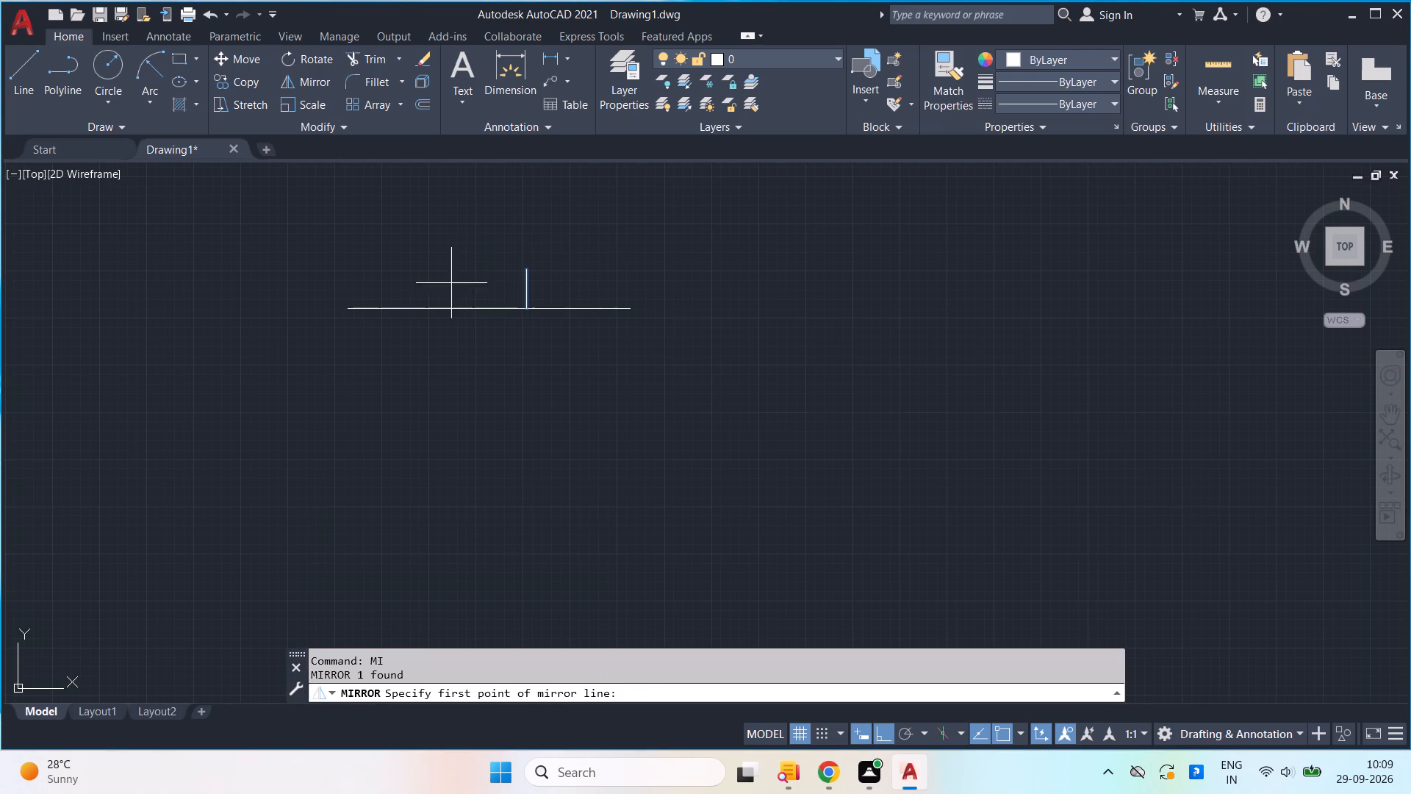
click(485, 310)
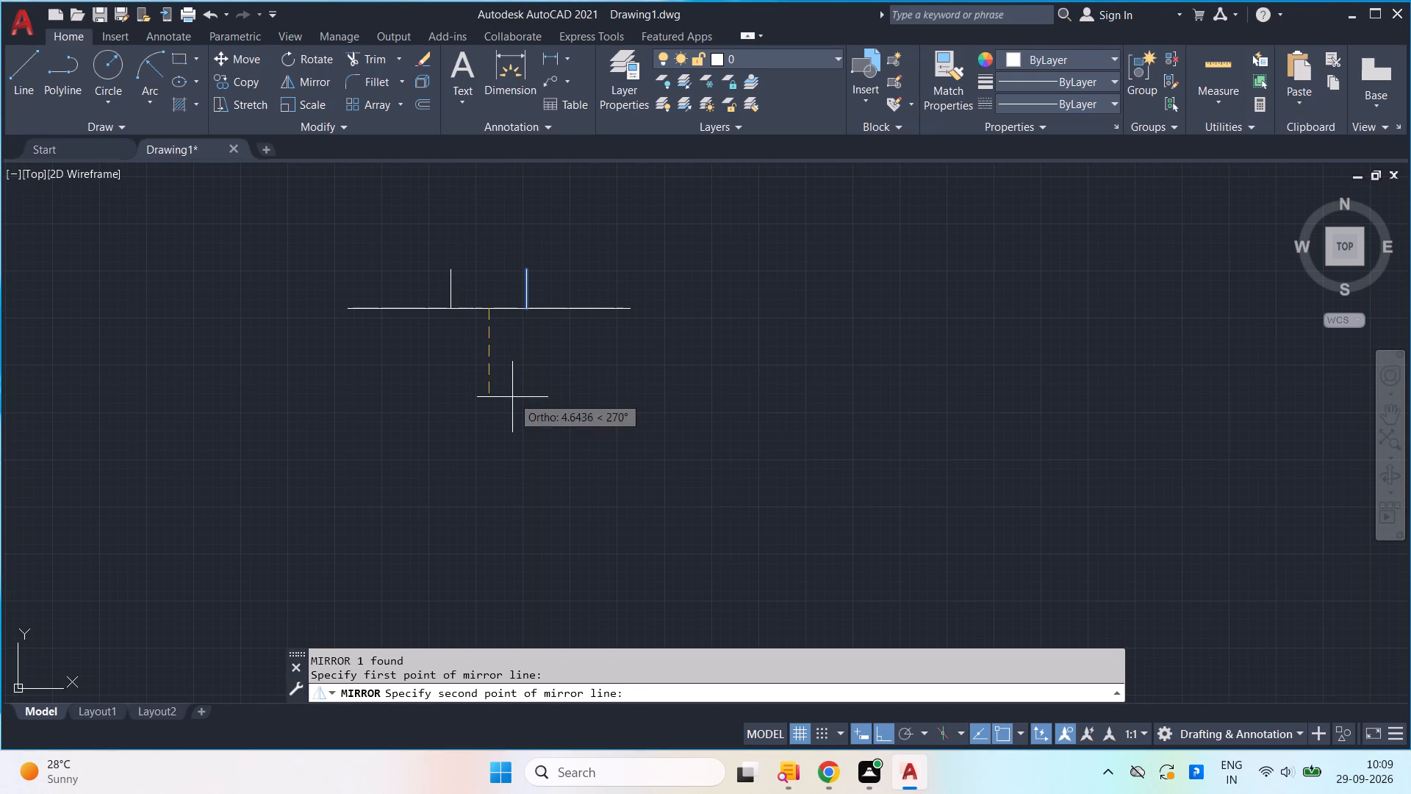
click(512, 397)
key(Return)
Trim the copied line to the span between the two short vertical lines and remove both verticals.
key(t)
key(r)
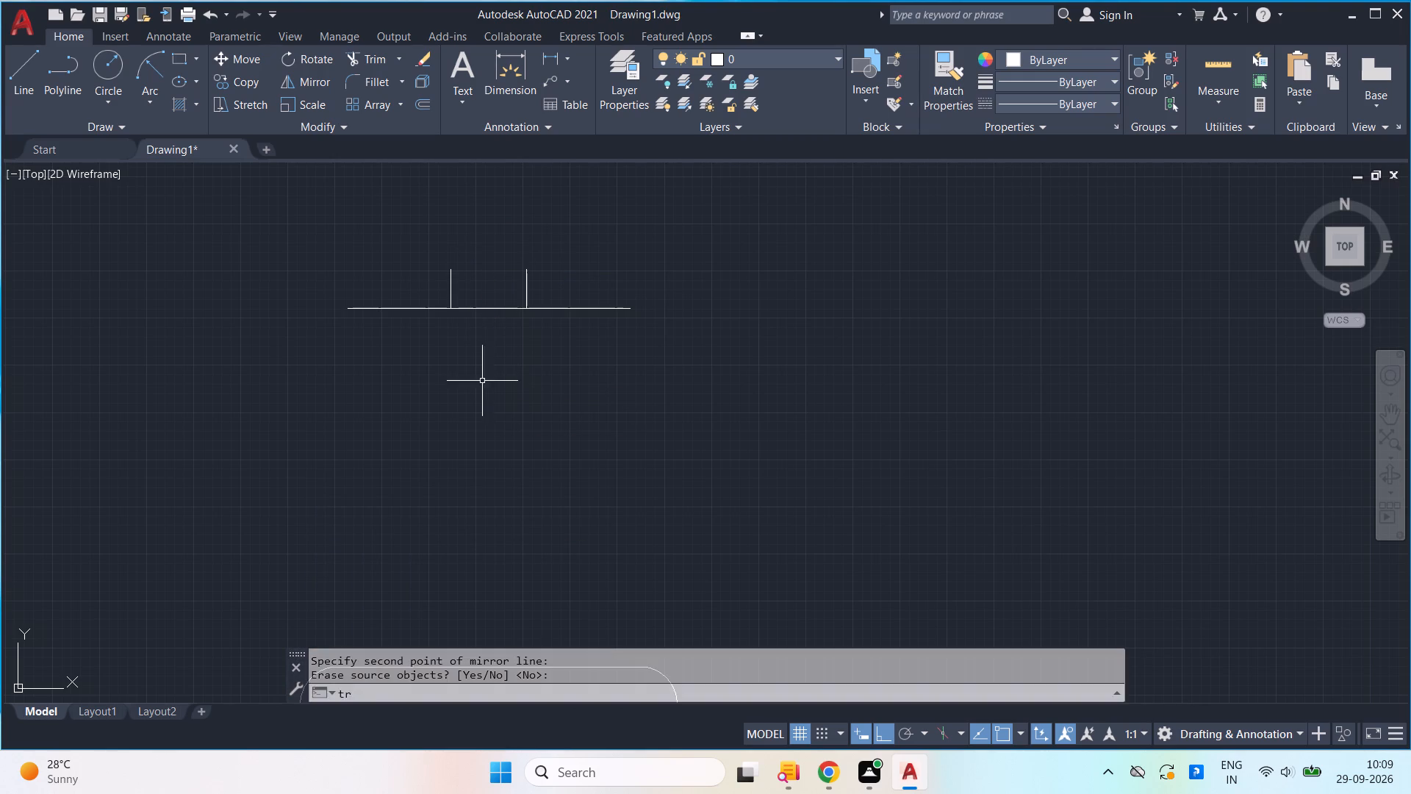
key(Return)
drag(387, 292, 422, 332)
drag(556, 280, 570, 323)
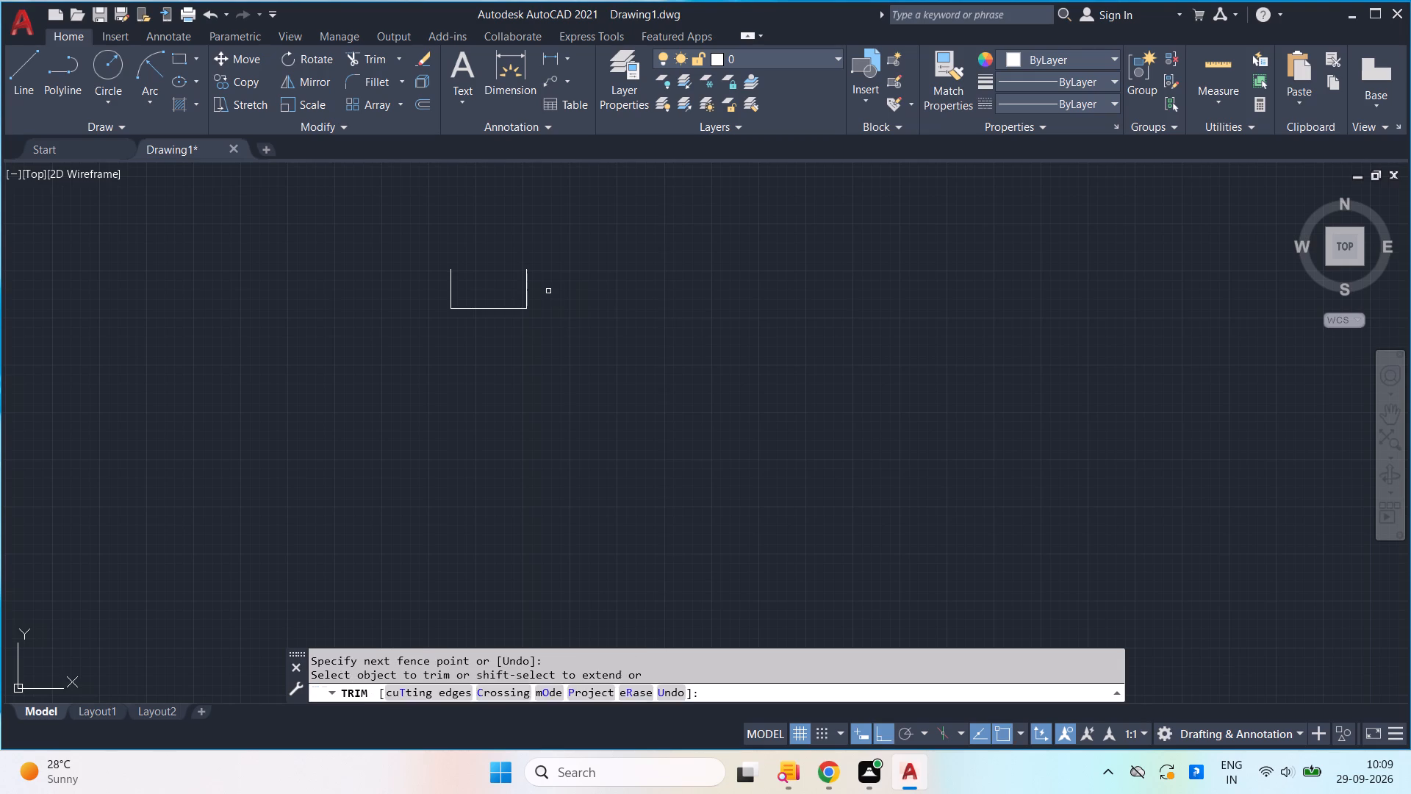
drag(543, 285, 249, 292)
key(Escape)
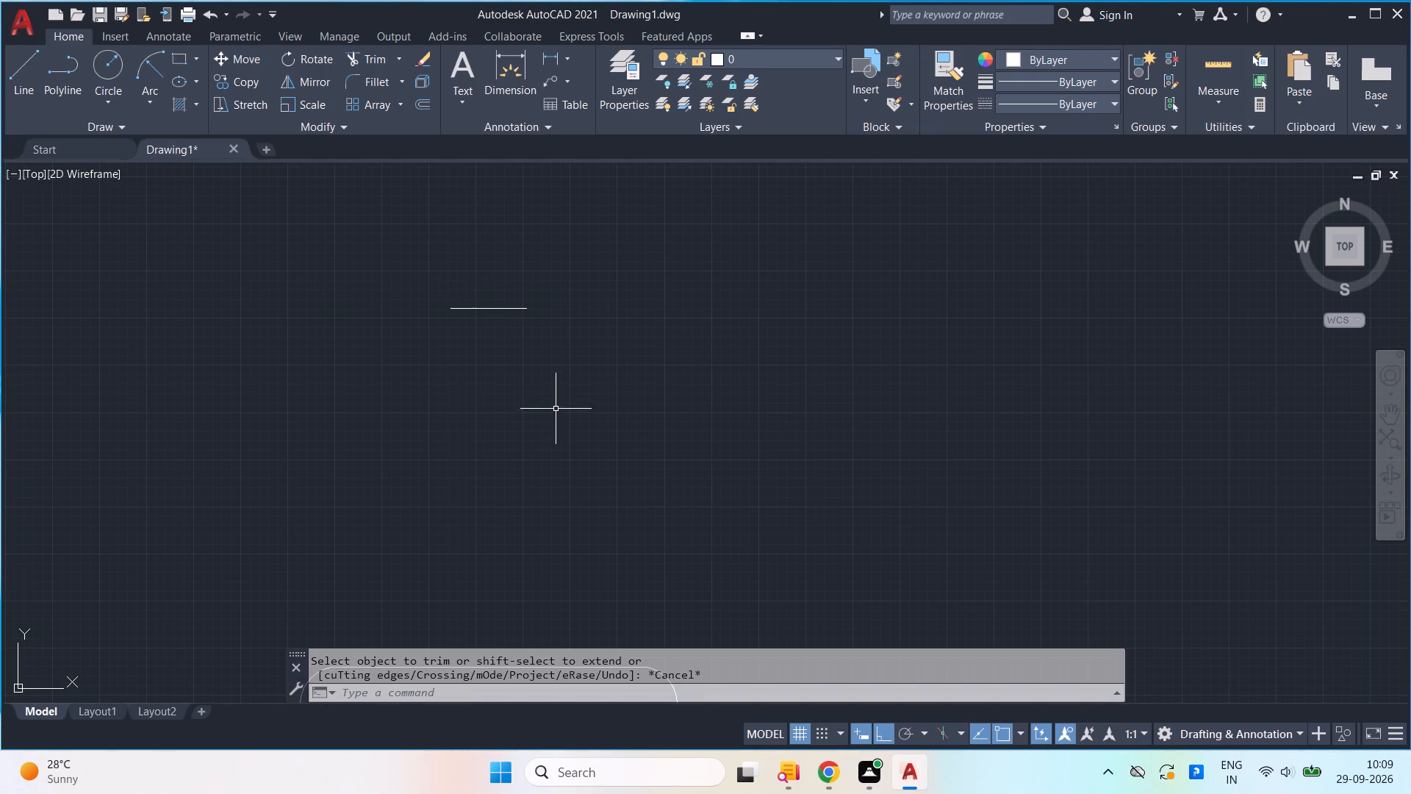
Draw a start-end-radius arc of radius 20 from the short top line's left end to the left end of the collar's upper line.
scroll(490, 411, down, 1)
scroll(490, 411, up, 1)
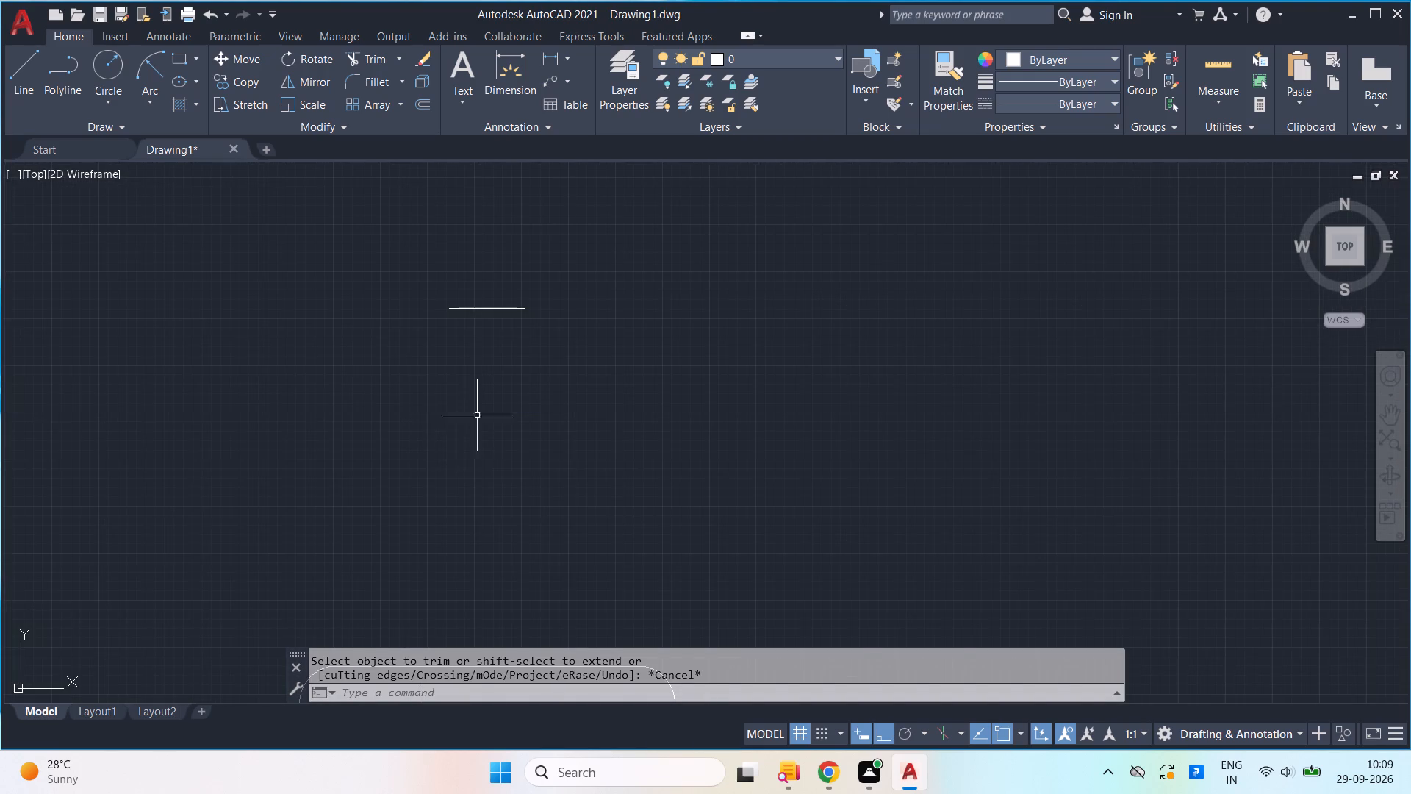
scroll(478, 387, down, 2)
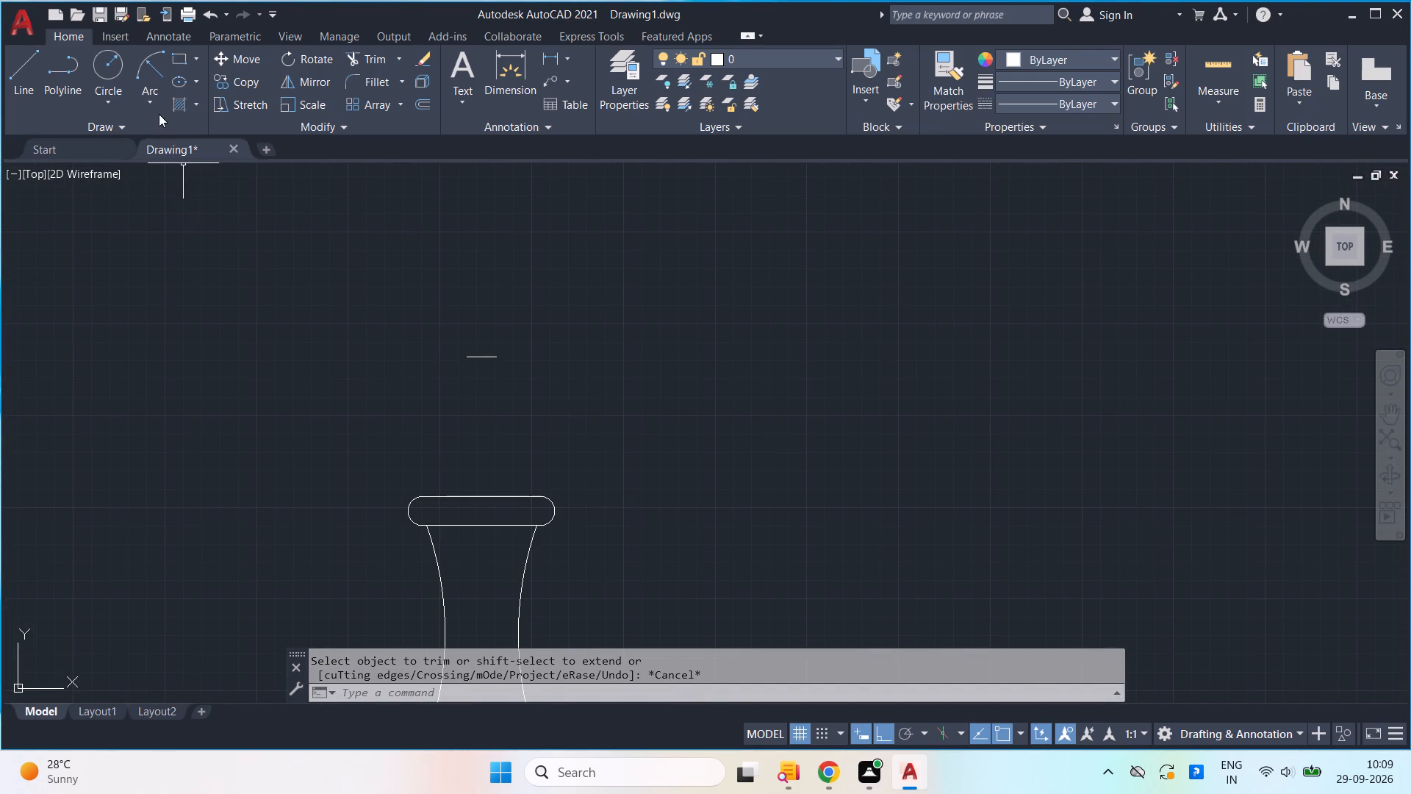
click(156, 106)
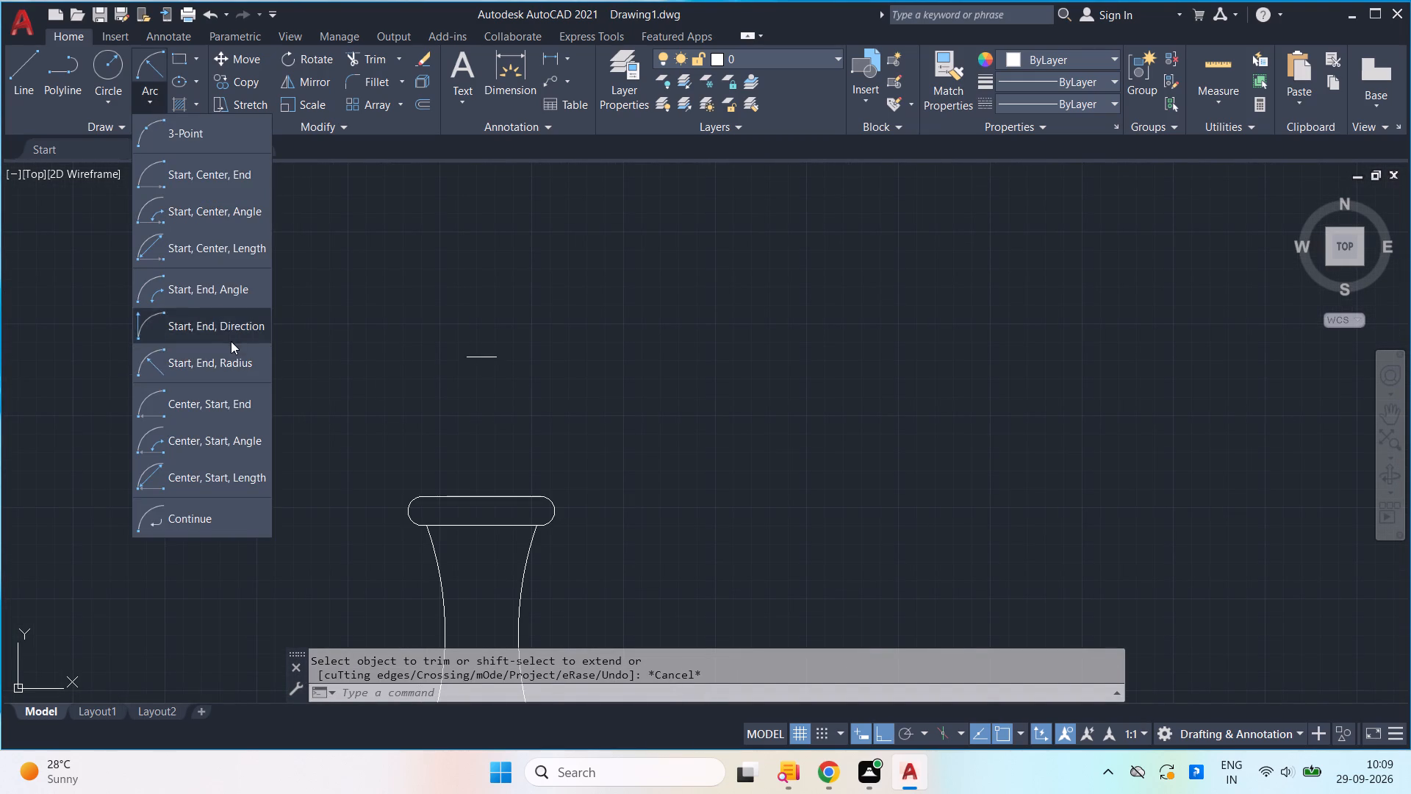
click(231, 349)
scroll(422, 390, up, 2)
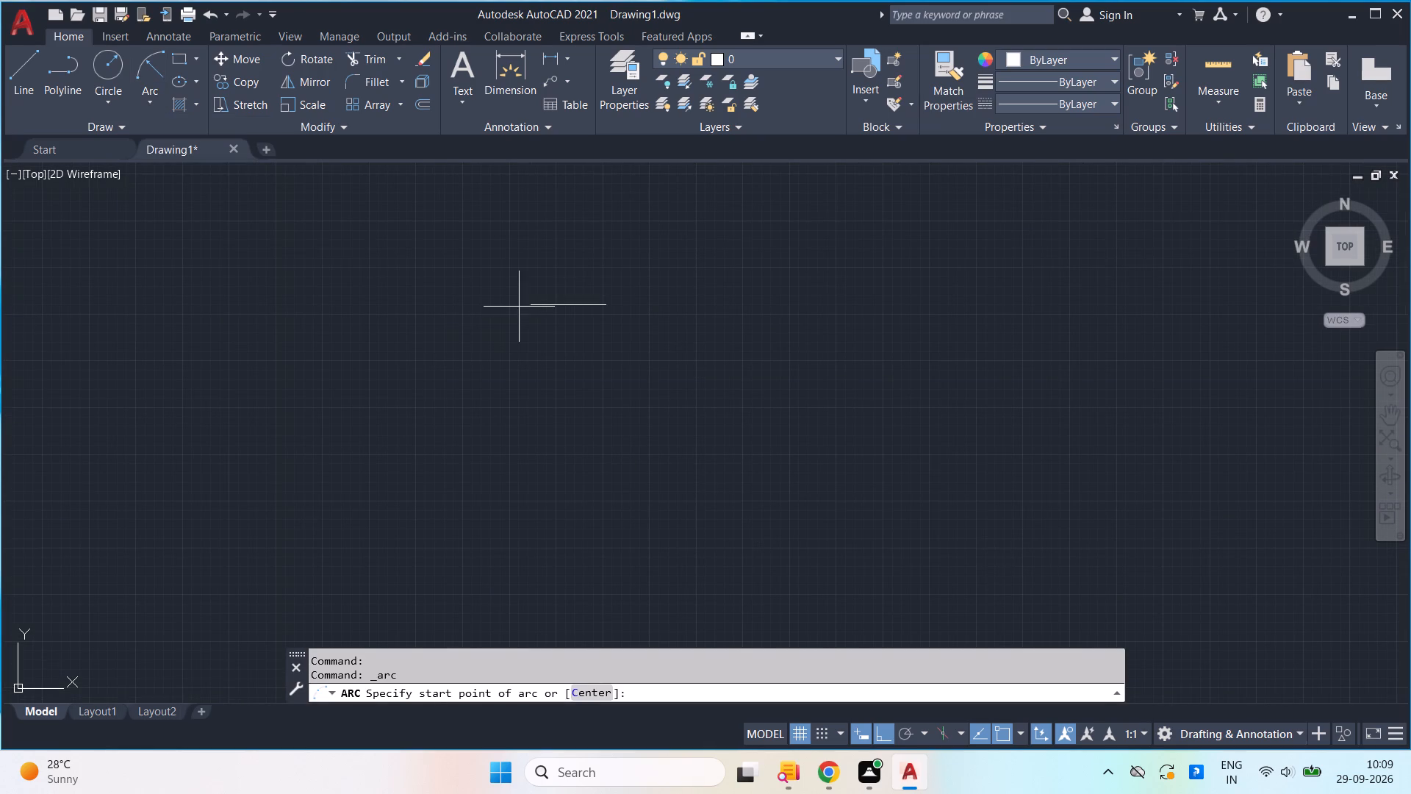
click(523, 306)
scroll(513, 418, down, 2)
middle_drag(517, 418, 539, 267)
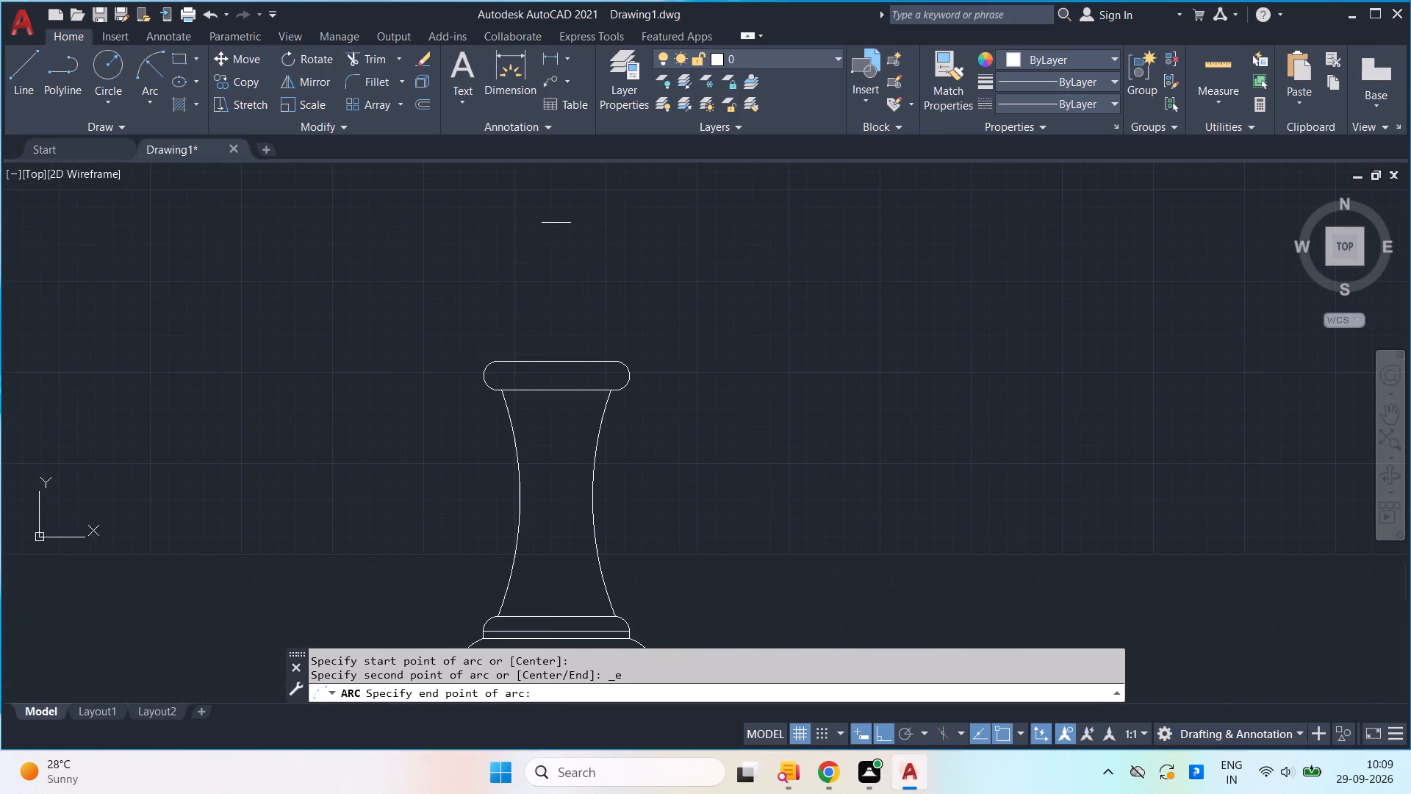
click(499, 363)
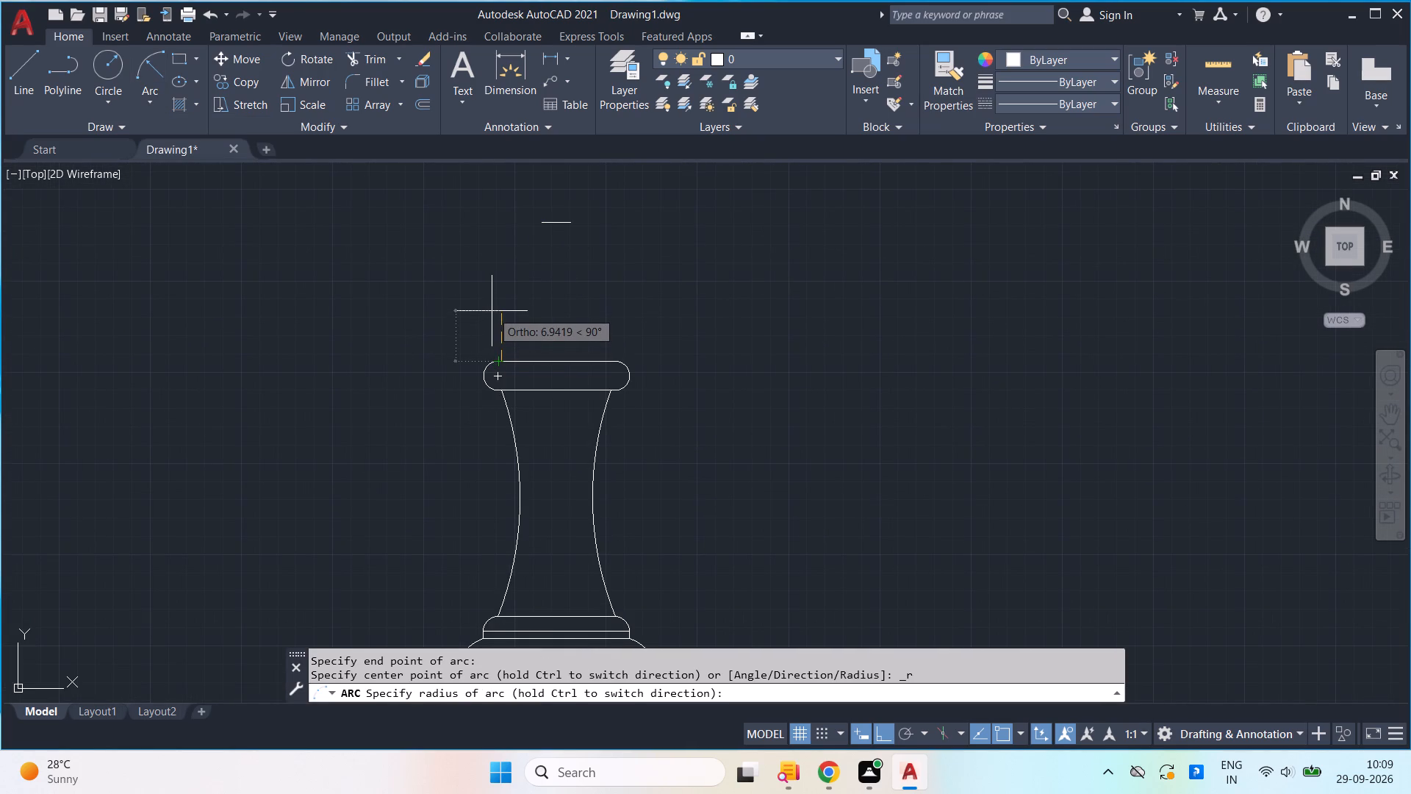
text(2.)
key(BackSpace)
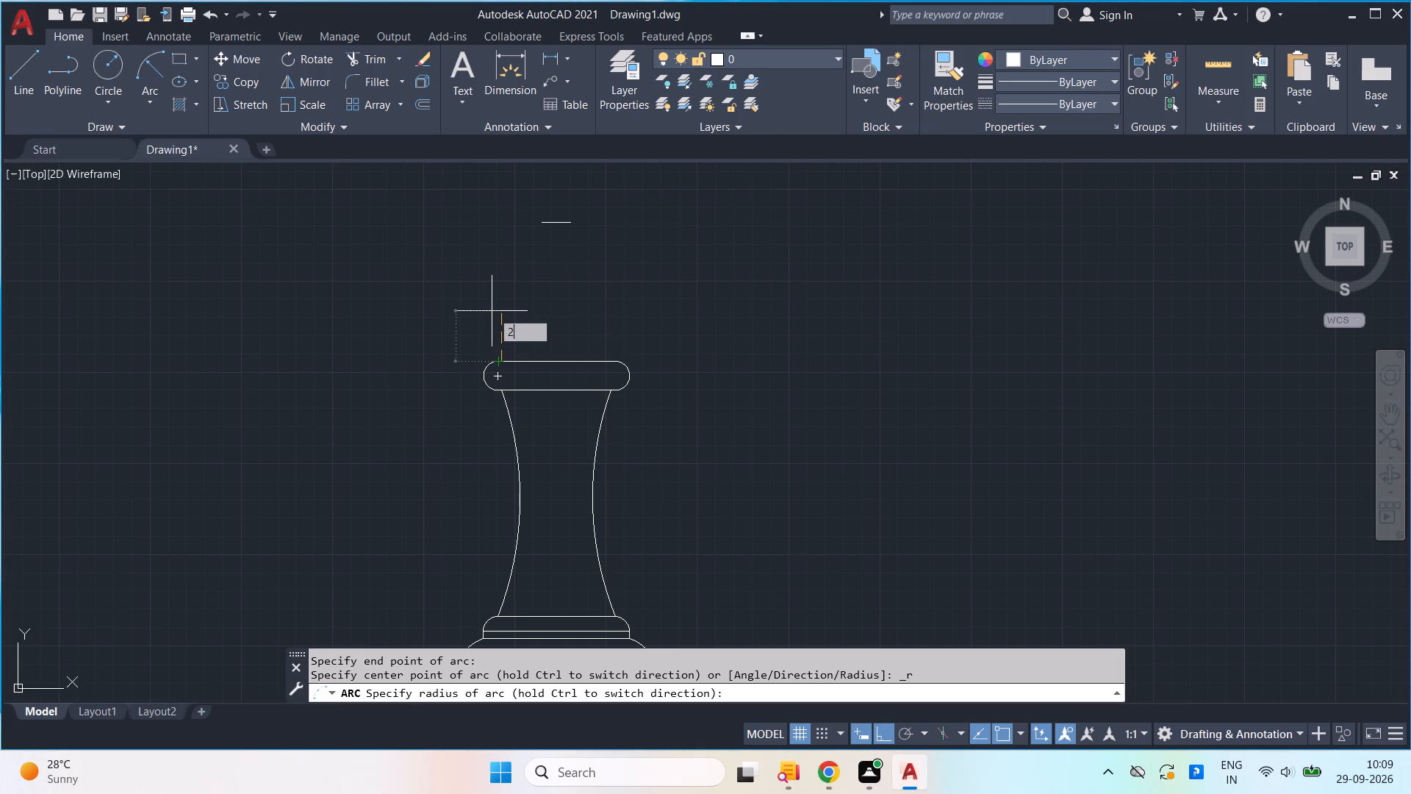
key(0)
key(Return)
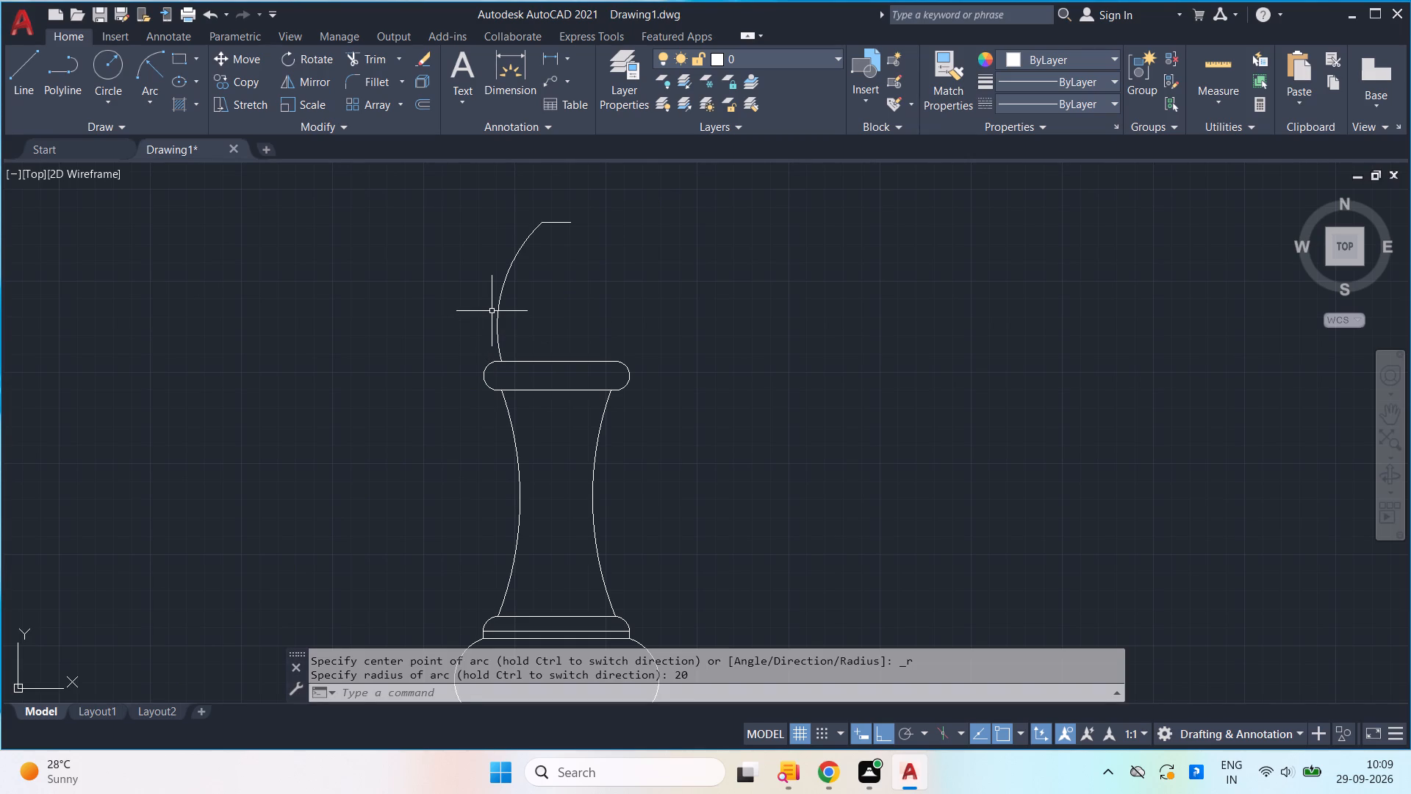
Mirror the radius 20 arc about the vertical axis through the midpoint of the collar's upper line, keeping the original.
click(516, 319)
click(478, 284)
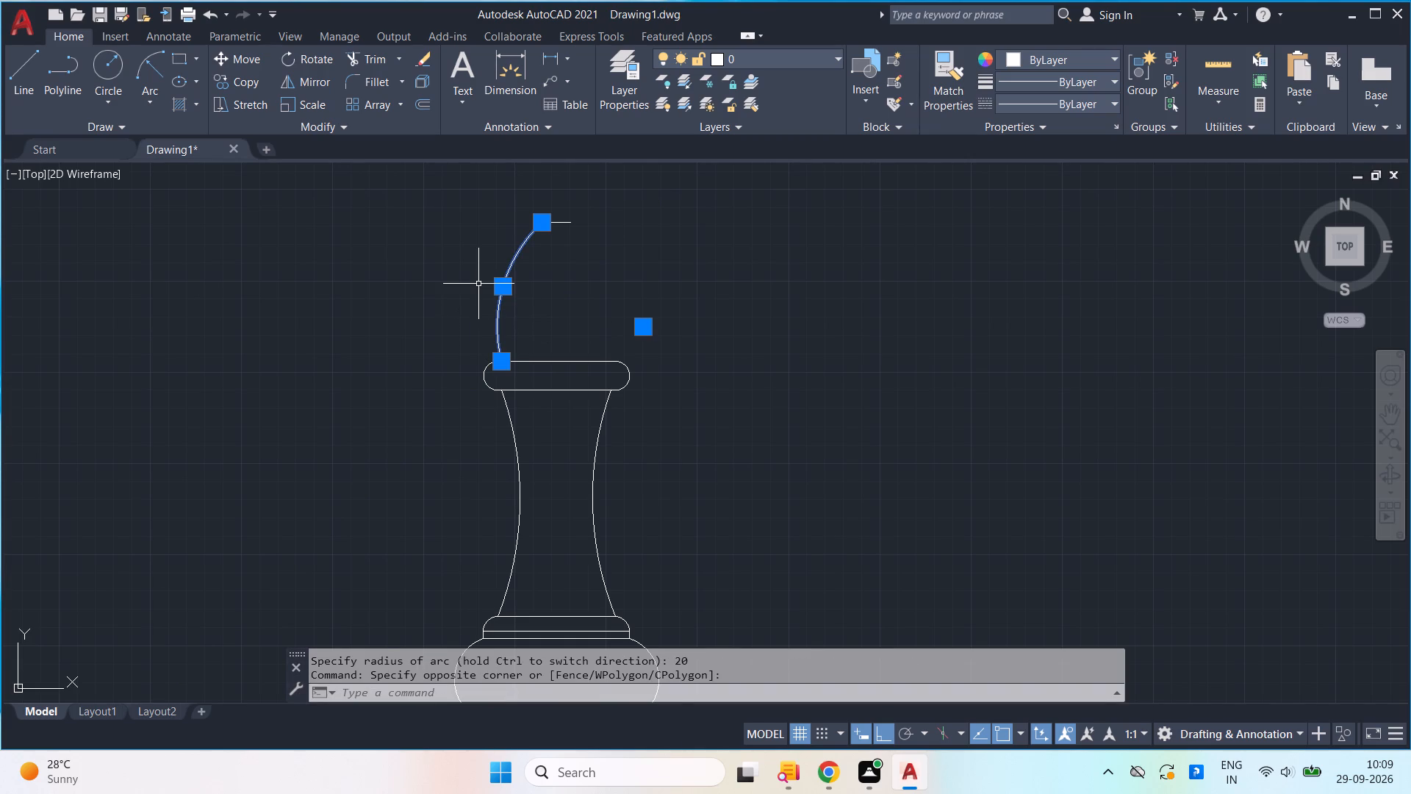
text(mi)
key(Return)
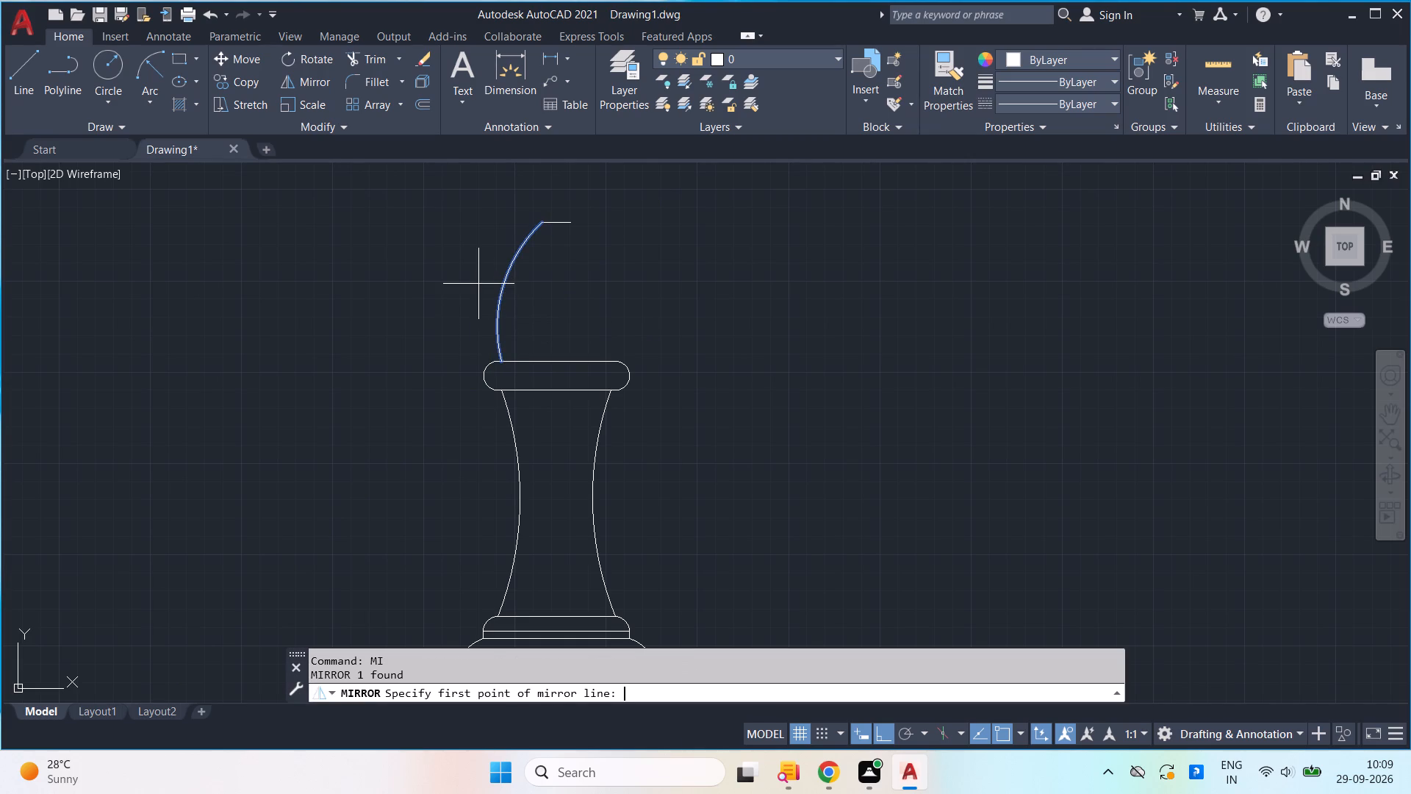
click(553, 361)
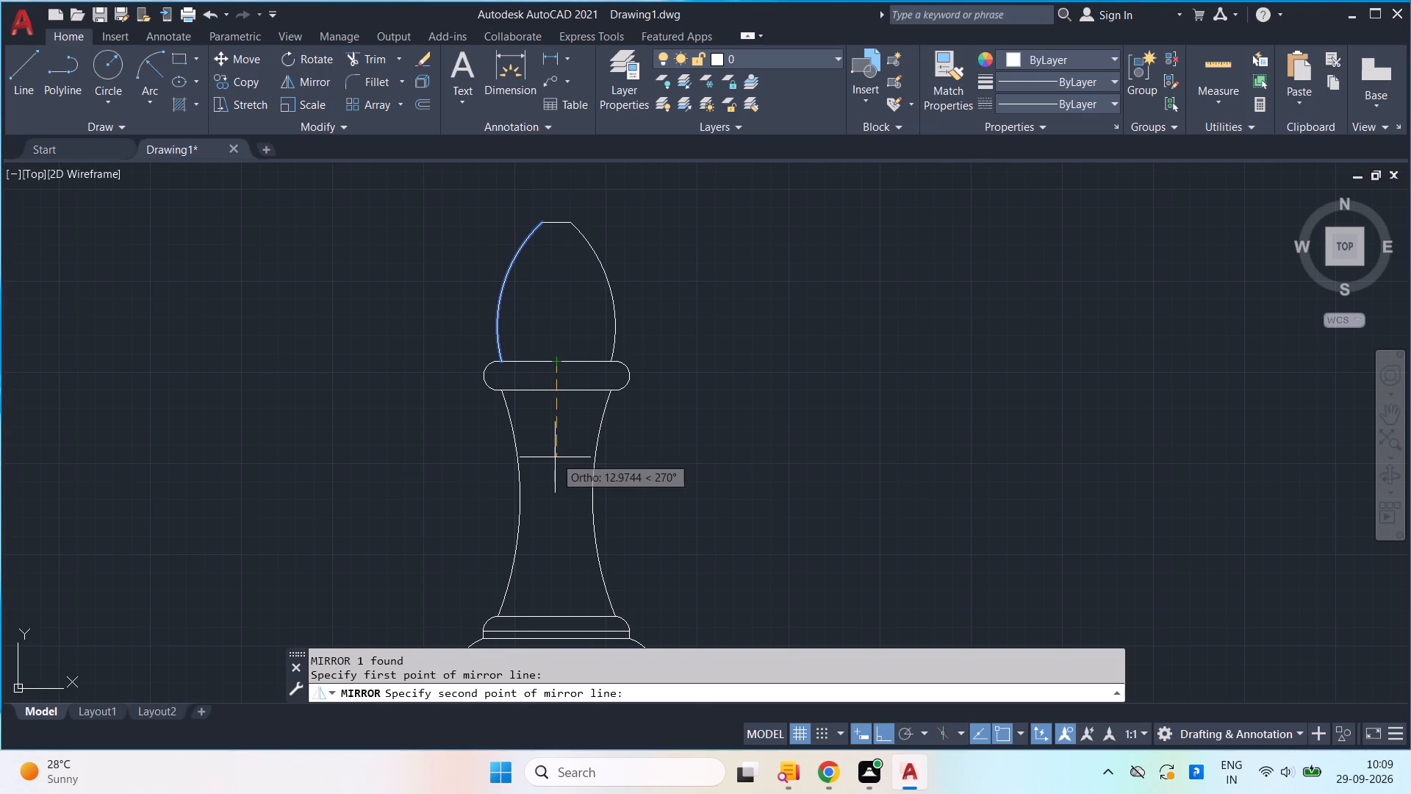
click(555, 458)
key(Return)
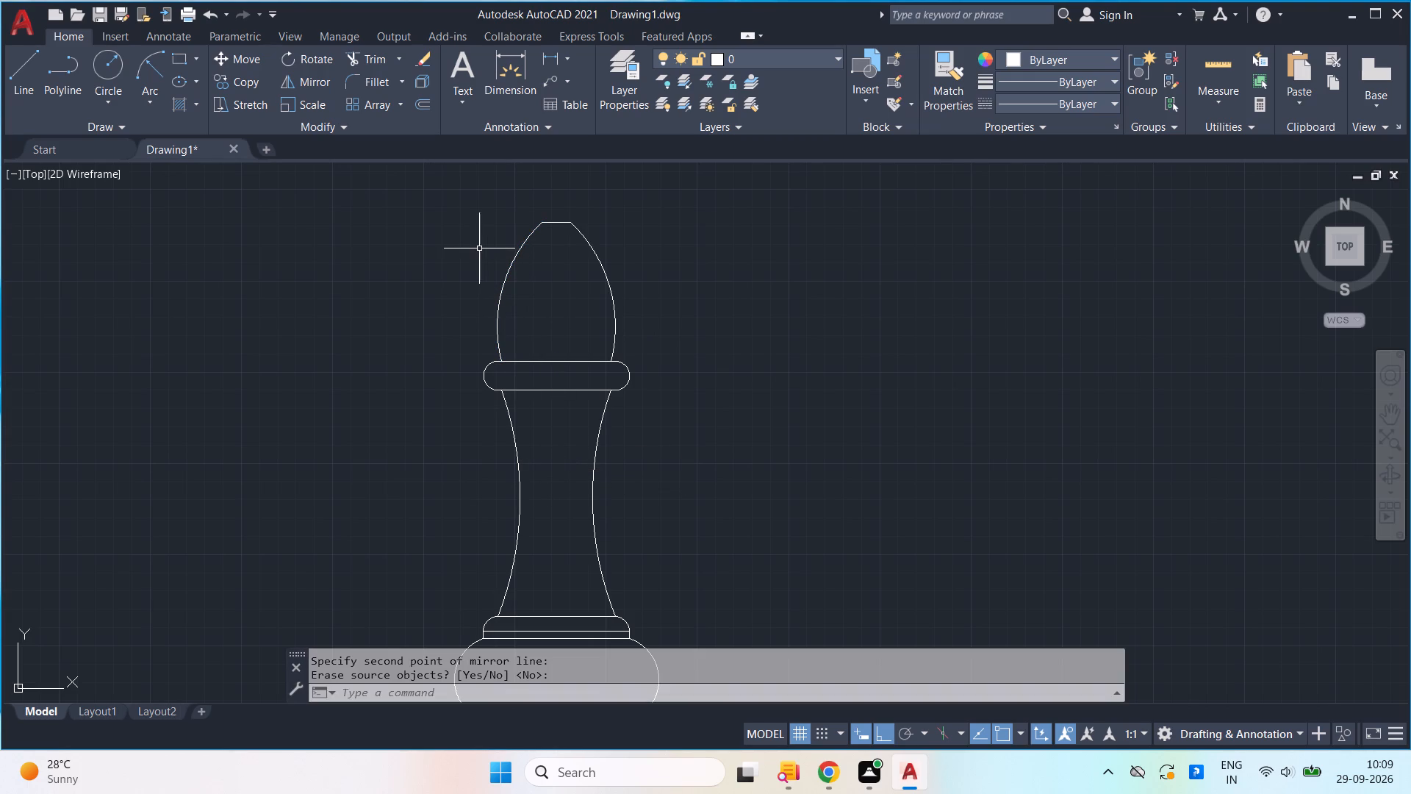
Draw a vertical line 4 long straight up from the midpoint of the short top line.
middle_drag(524, 226, 531, 296)
scroll(553, 273, up, 2)
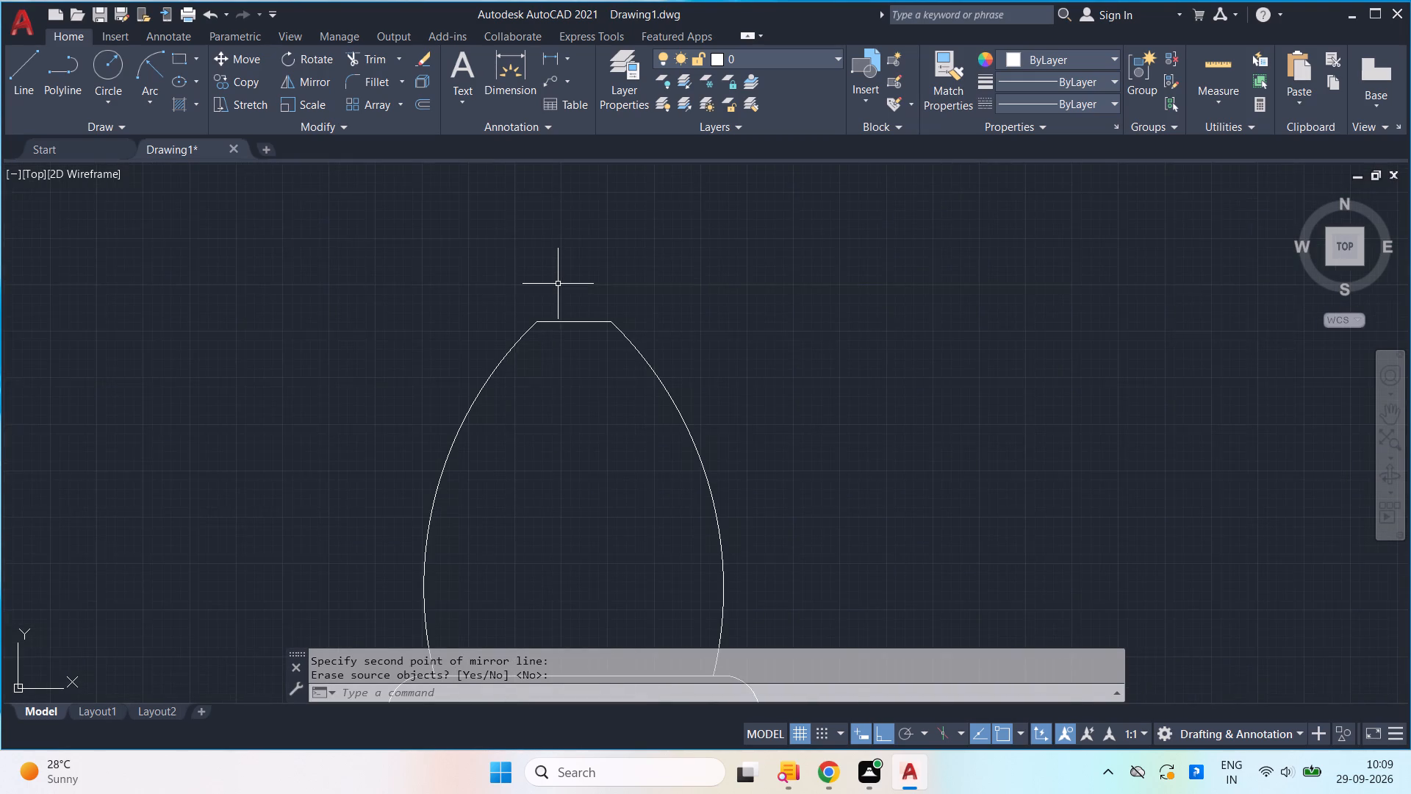
scroll(558, 284, up, 1)
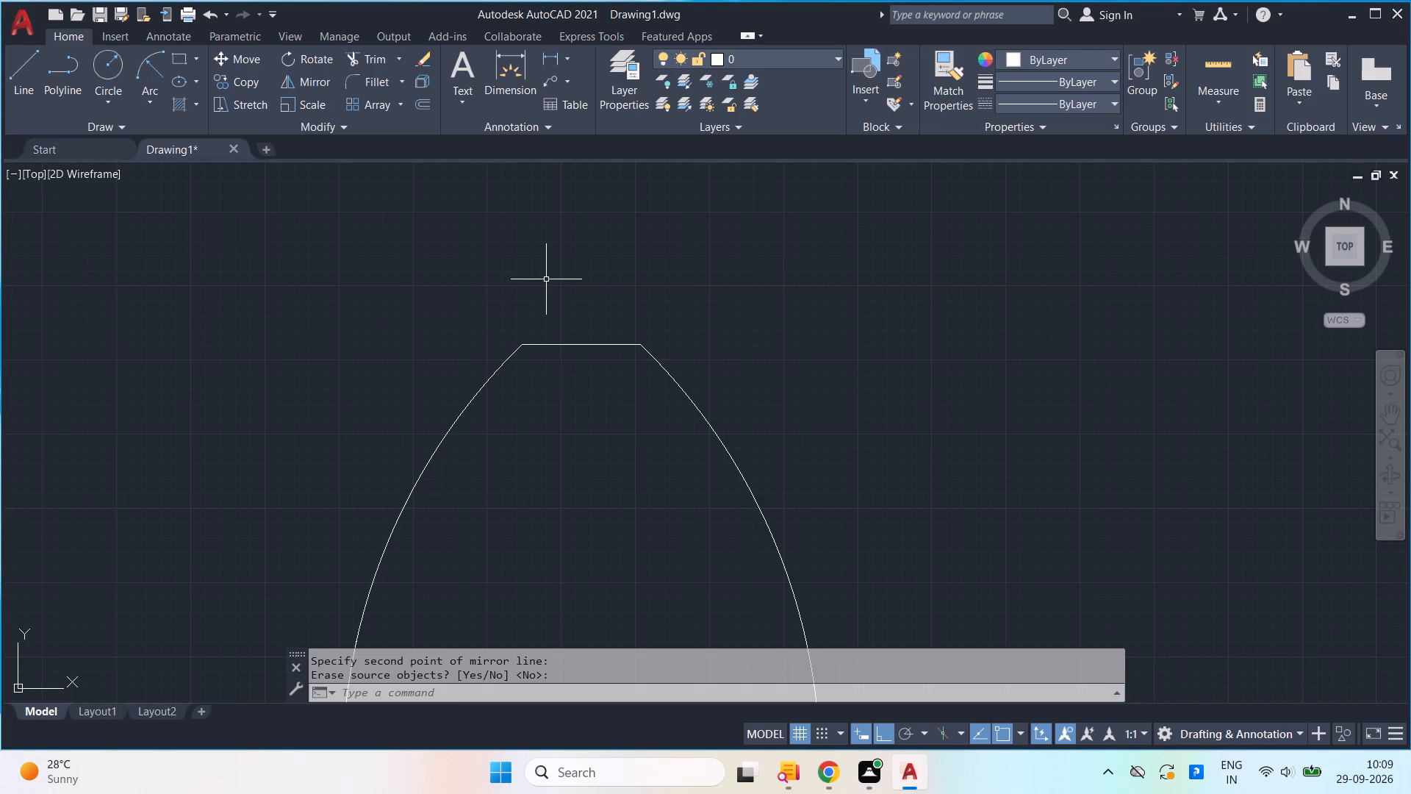
key(l)
key(Return)
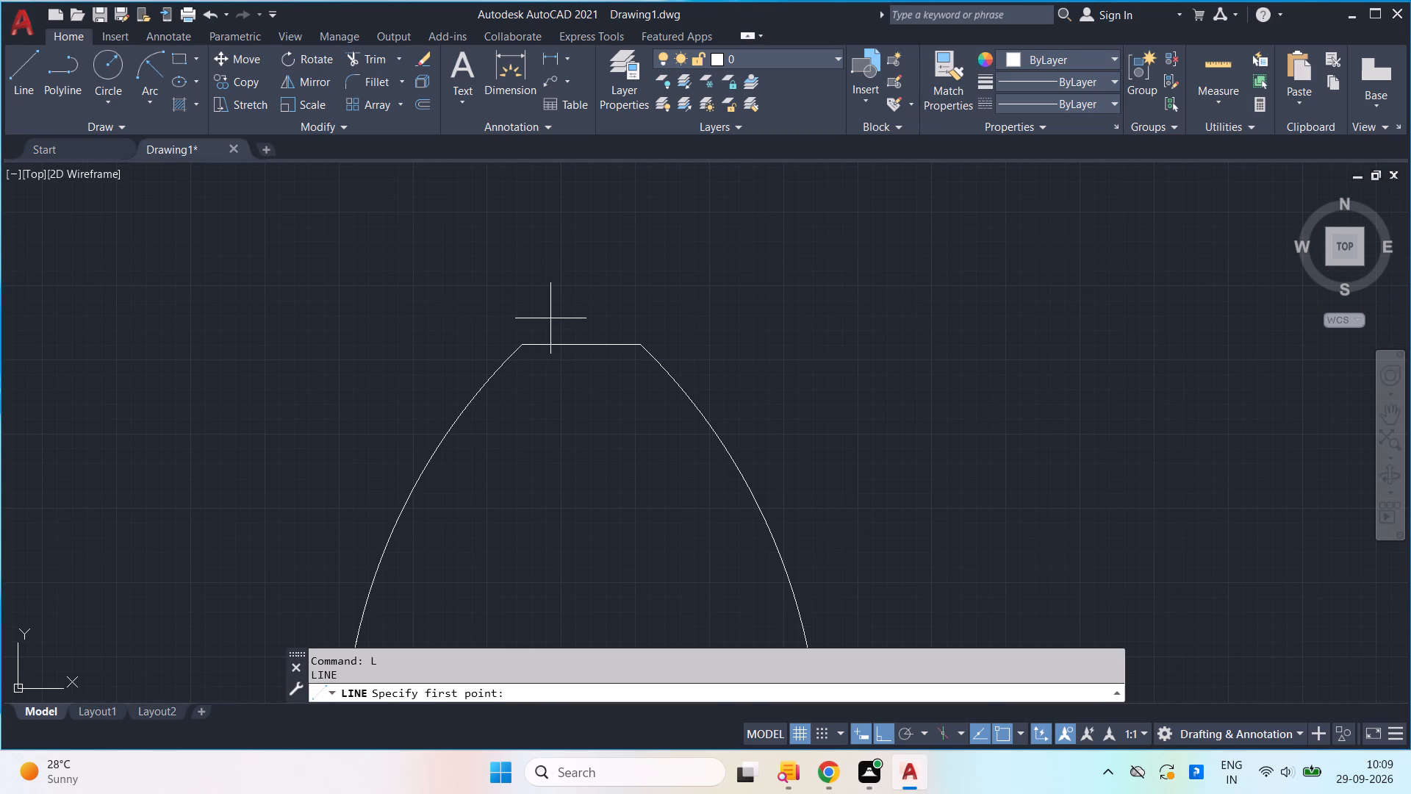
click(581, 348)
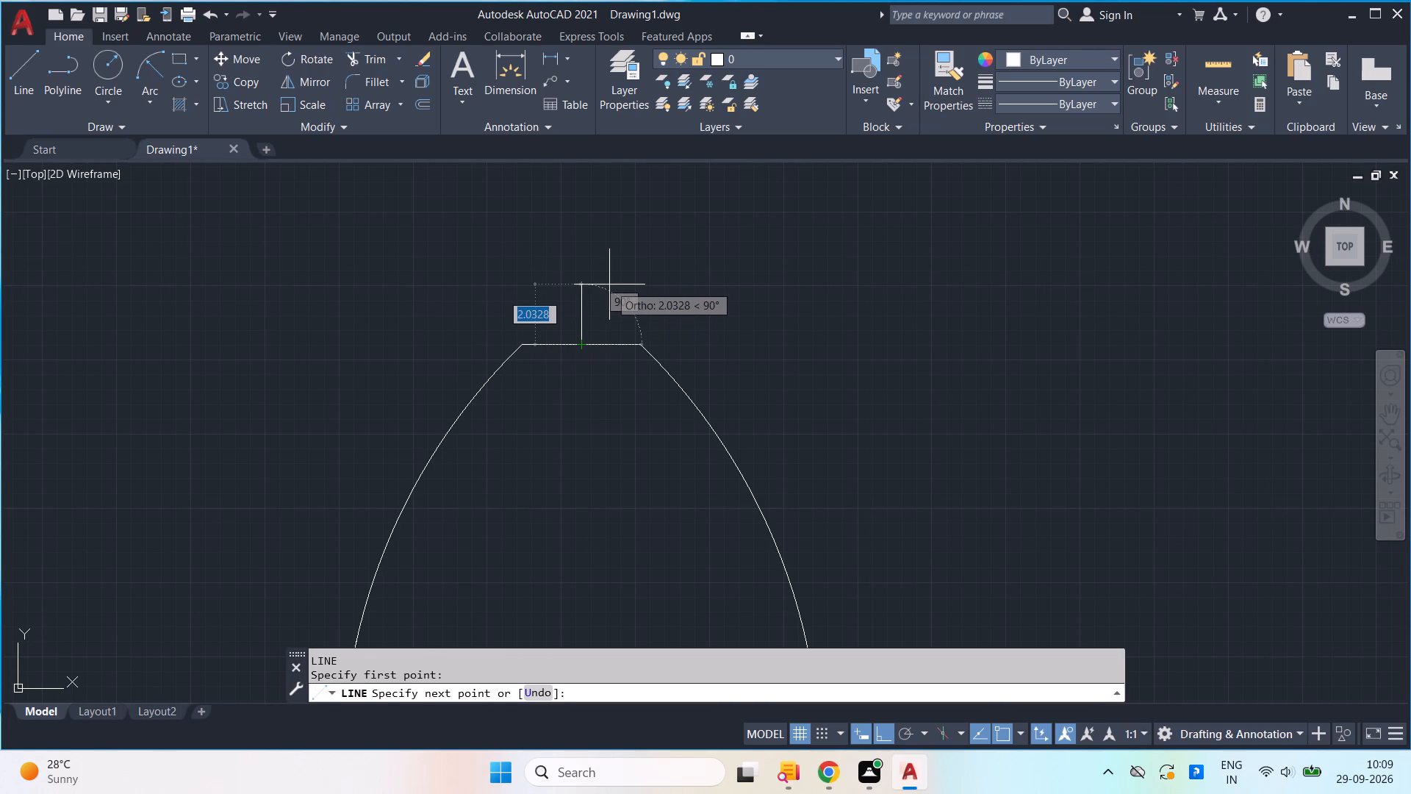
key(4)
key(Return)
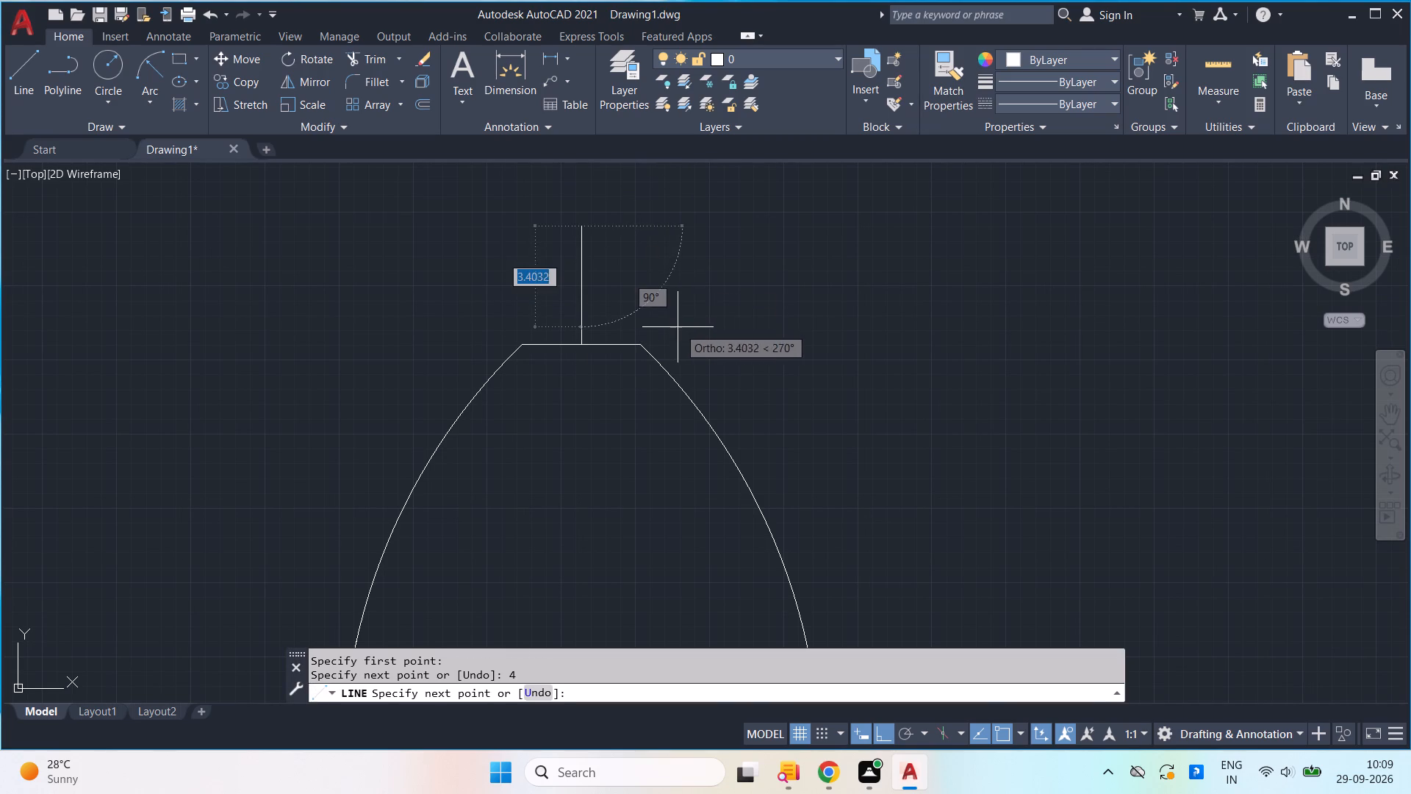
key(space)
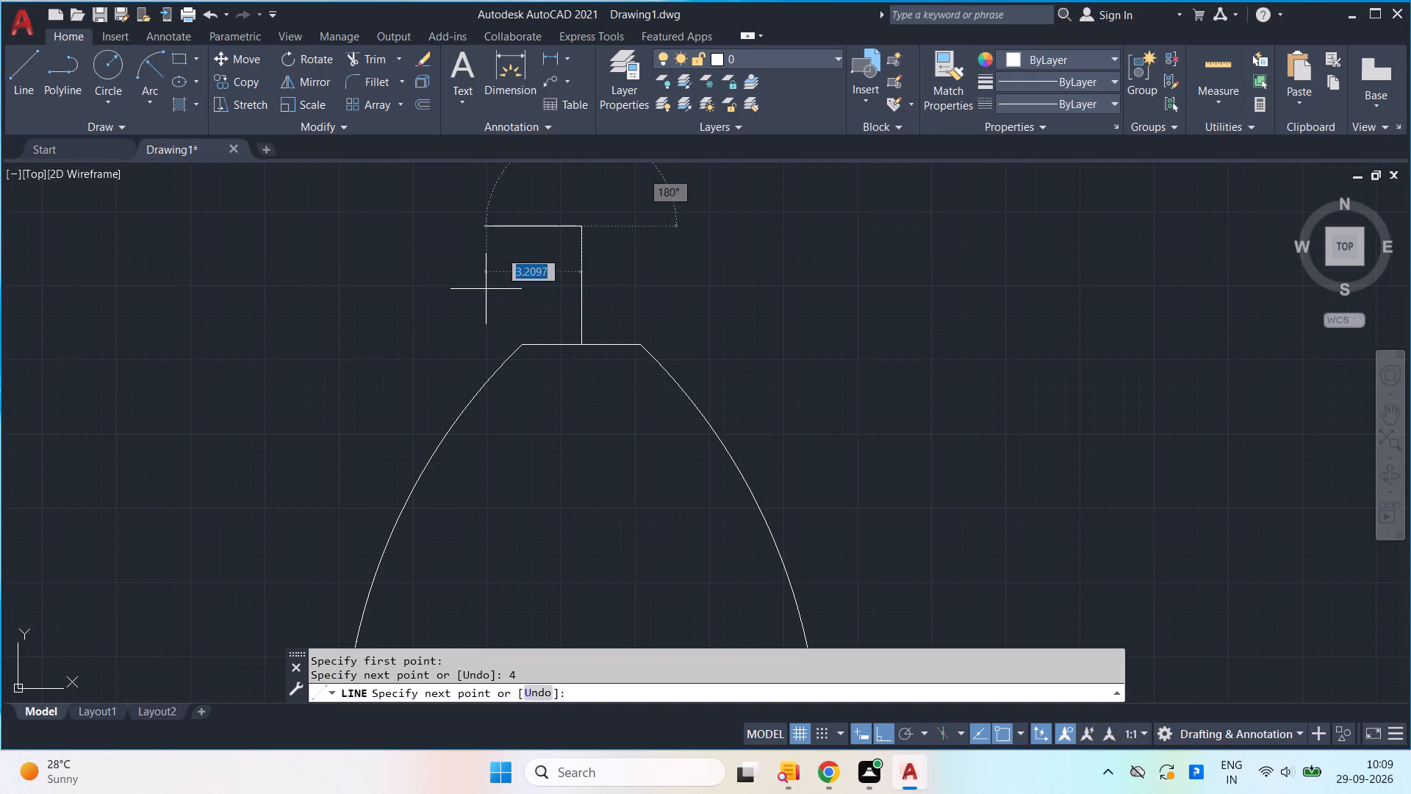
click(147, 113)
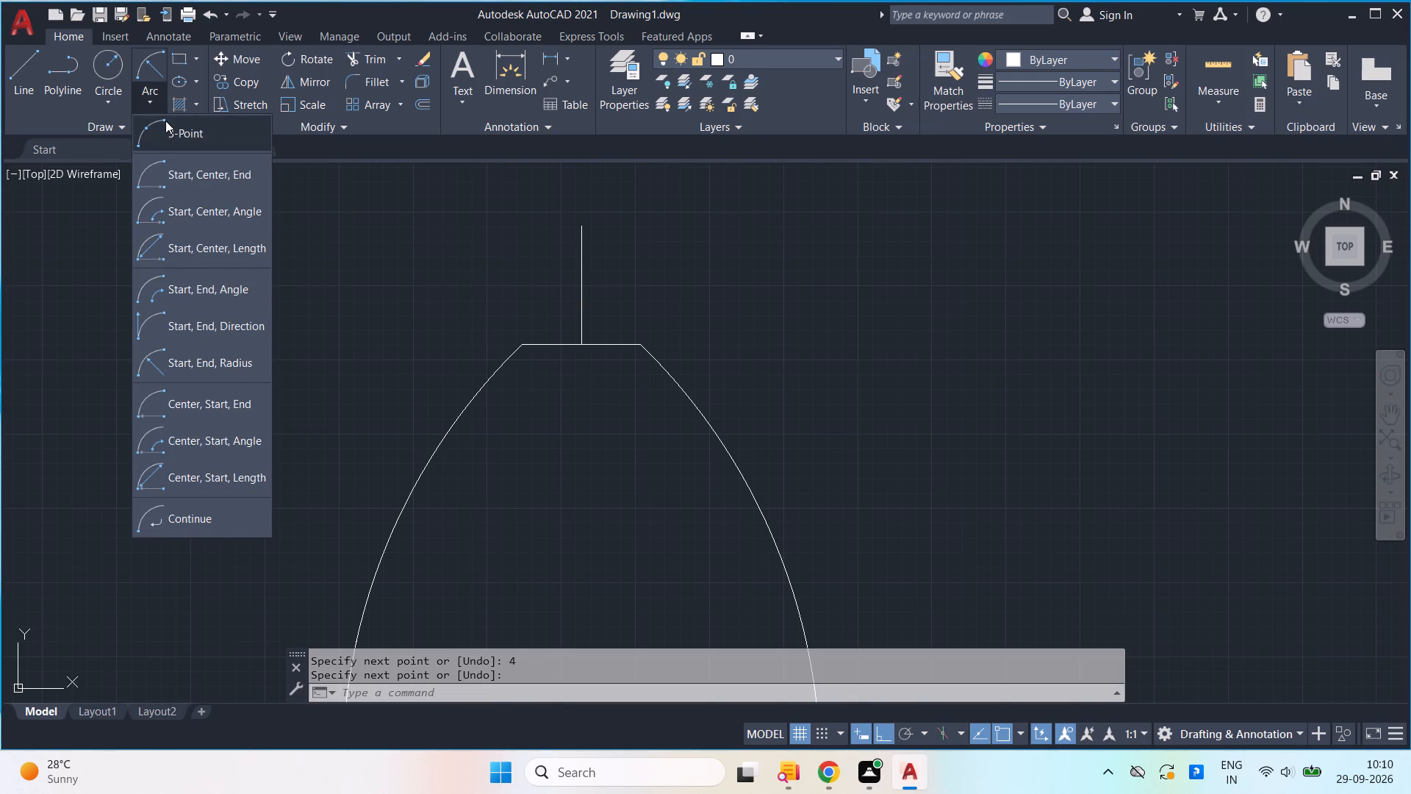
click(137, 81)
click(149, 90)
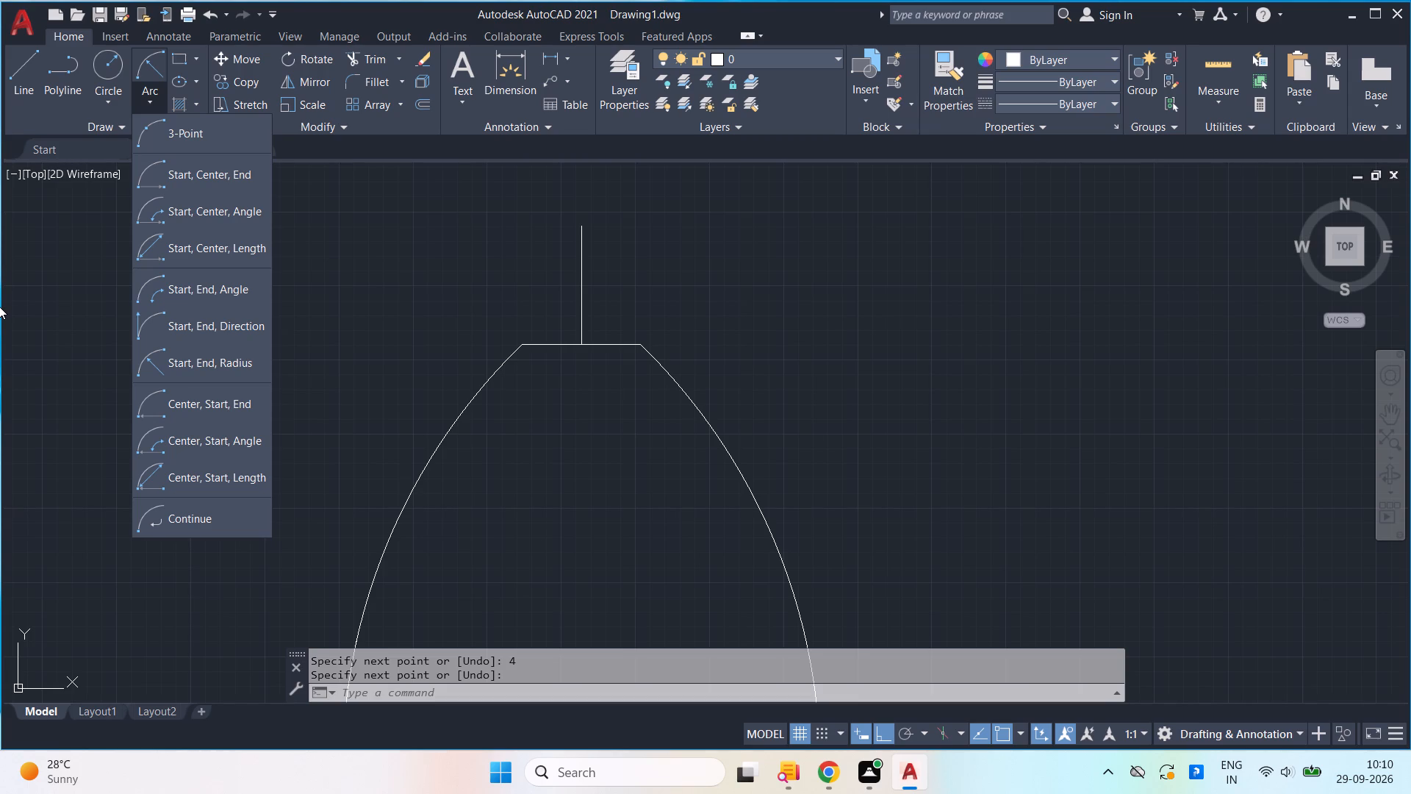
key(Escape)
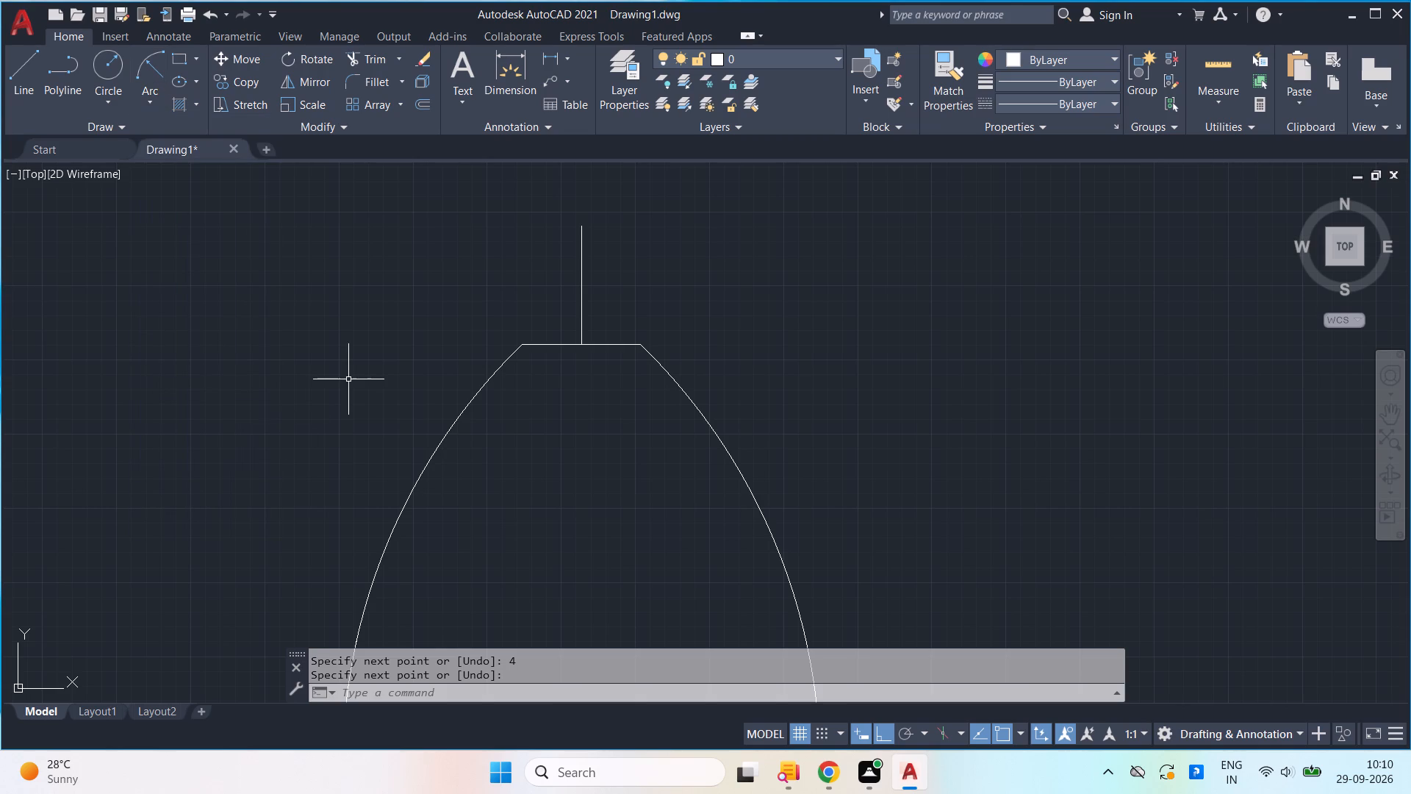
Draw a circle of radius 2.5 centred on the midpoint of the vertical line above the top line.
key(c)
key(Return)
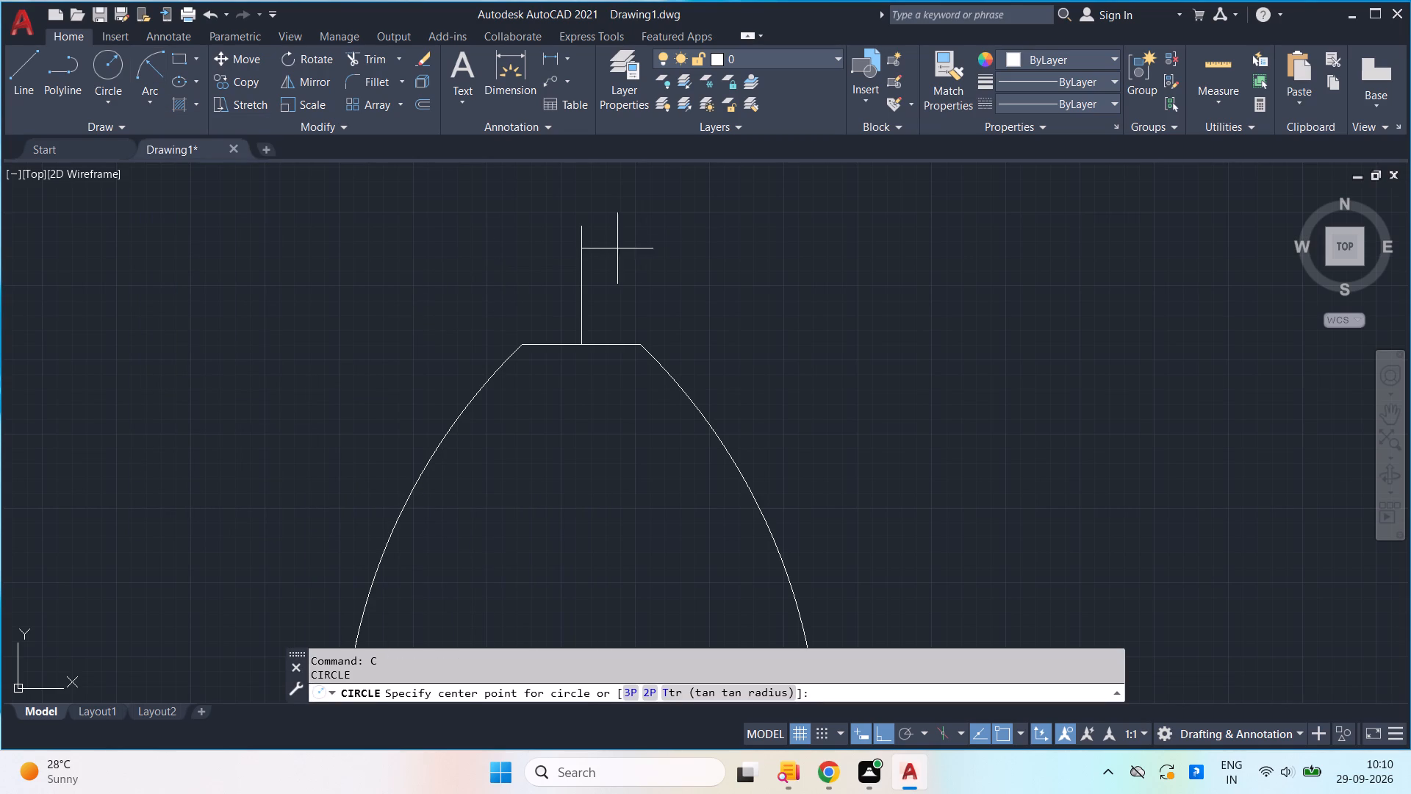
click(581, 284)
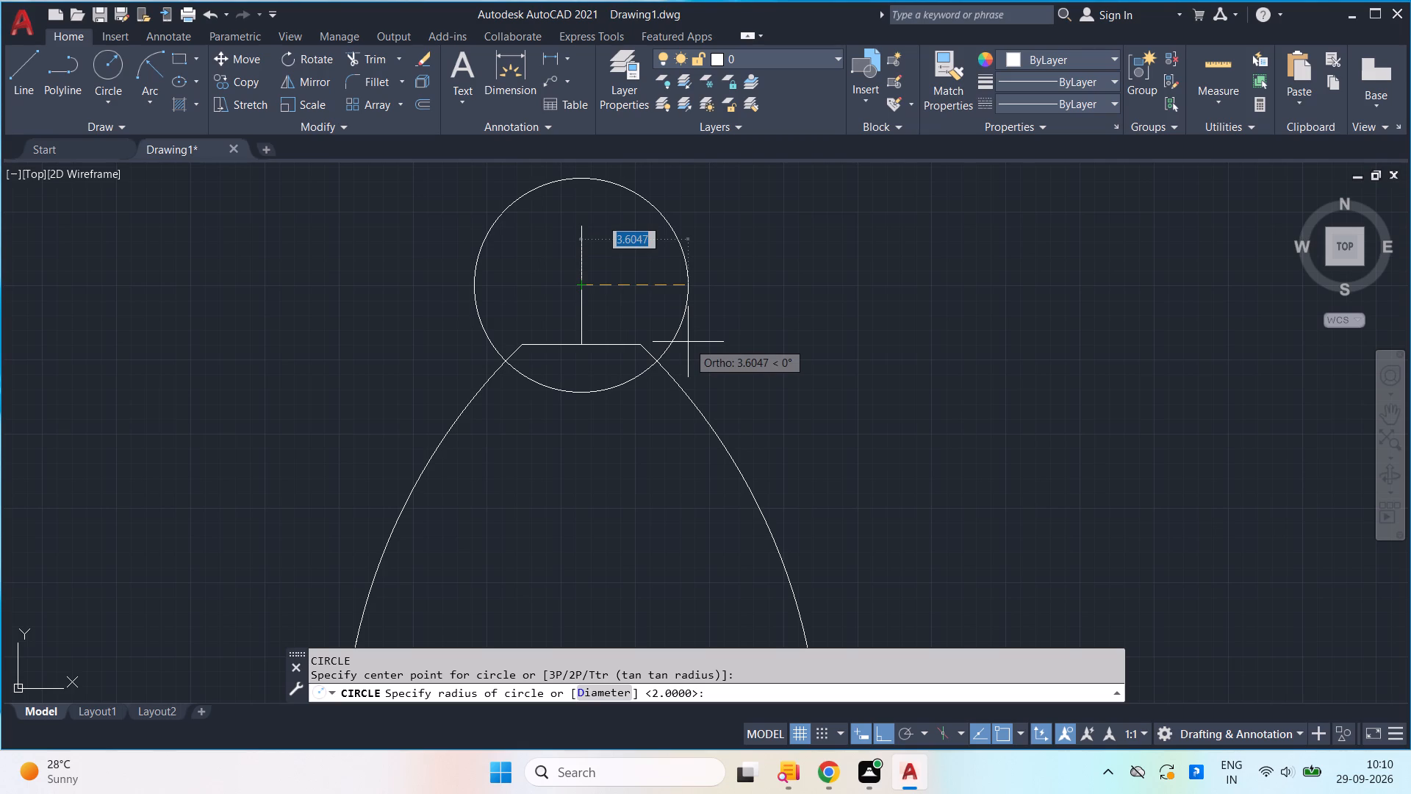
text(2.)
key(5)
key(Return)
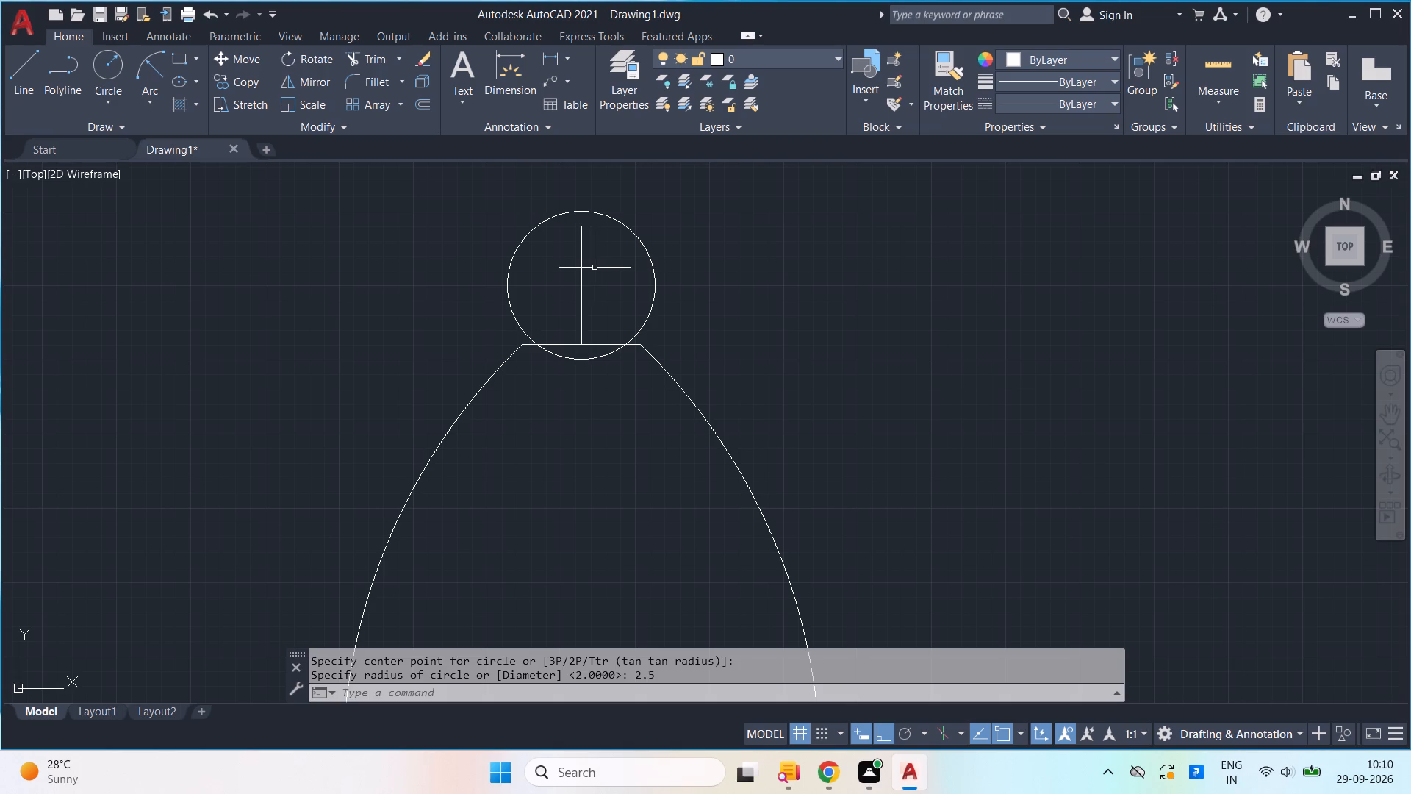
Trim off the part of the circle below the short top line and remove the vertical line inside the circle.
text(tr)
key(Return)
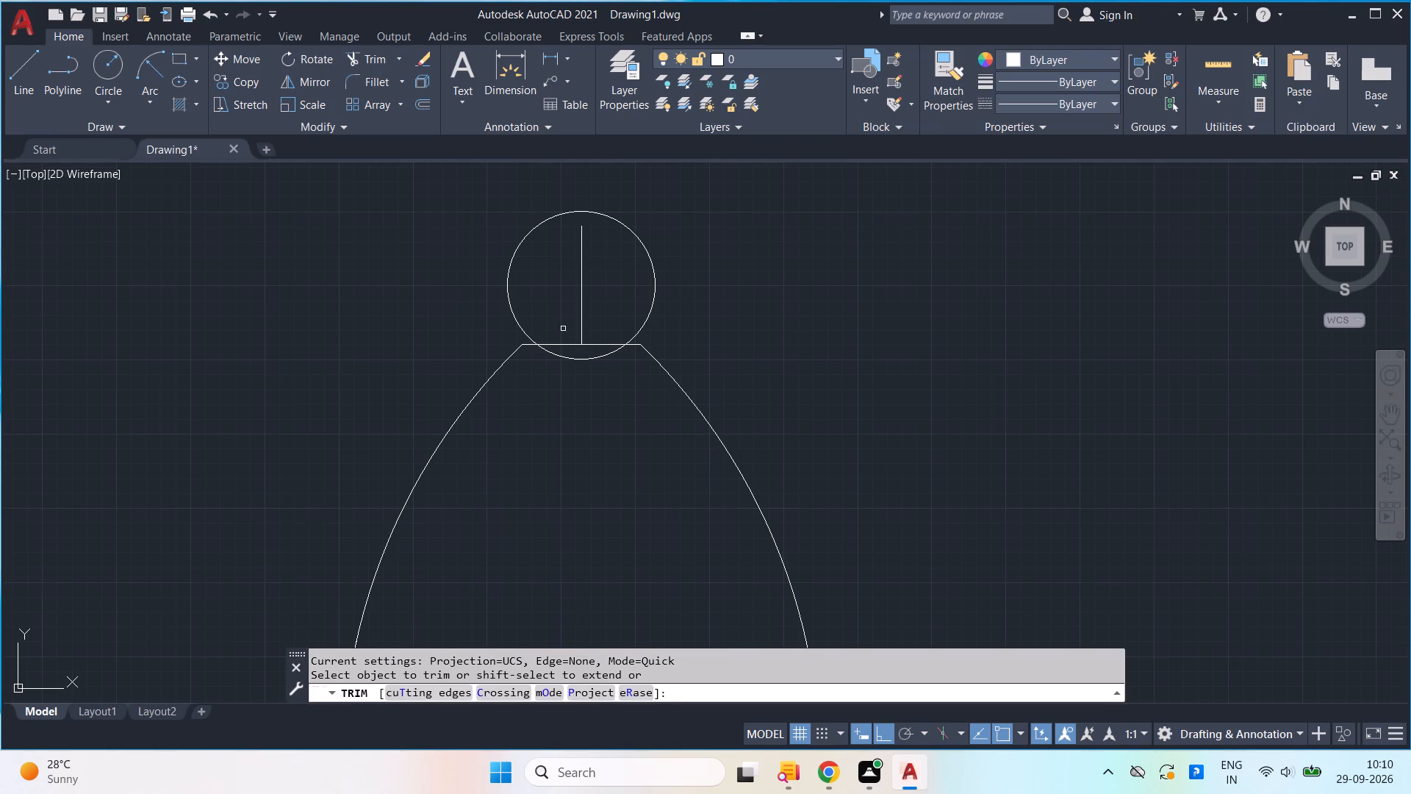
drag(567, 379, 583, 355)
drag(589, 282, 567, 320)
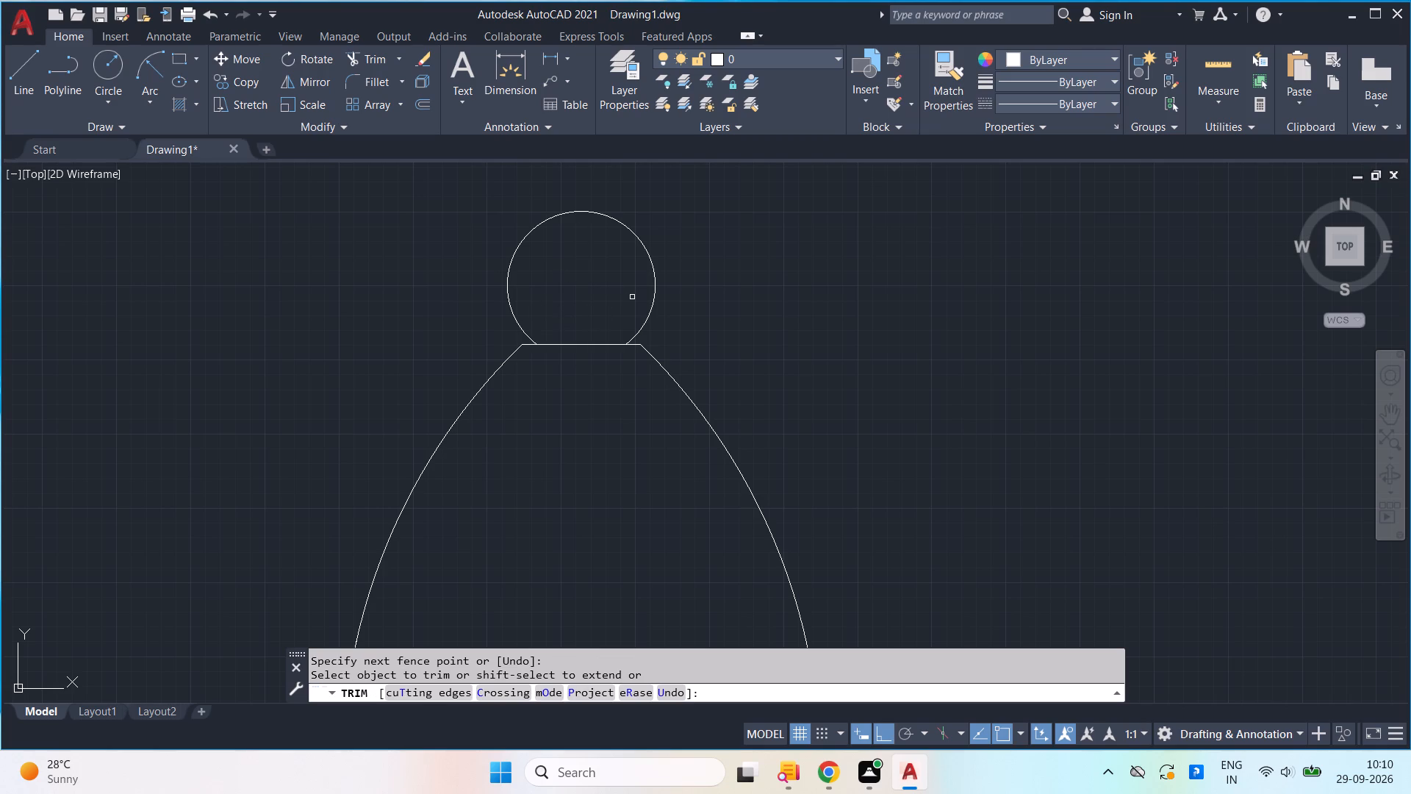
key(Escape)
Measure the horizontal distance across the trimmed circle at the top, from its left quadrant to its right.
click(1197, 102)
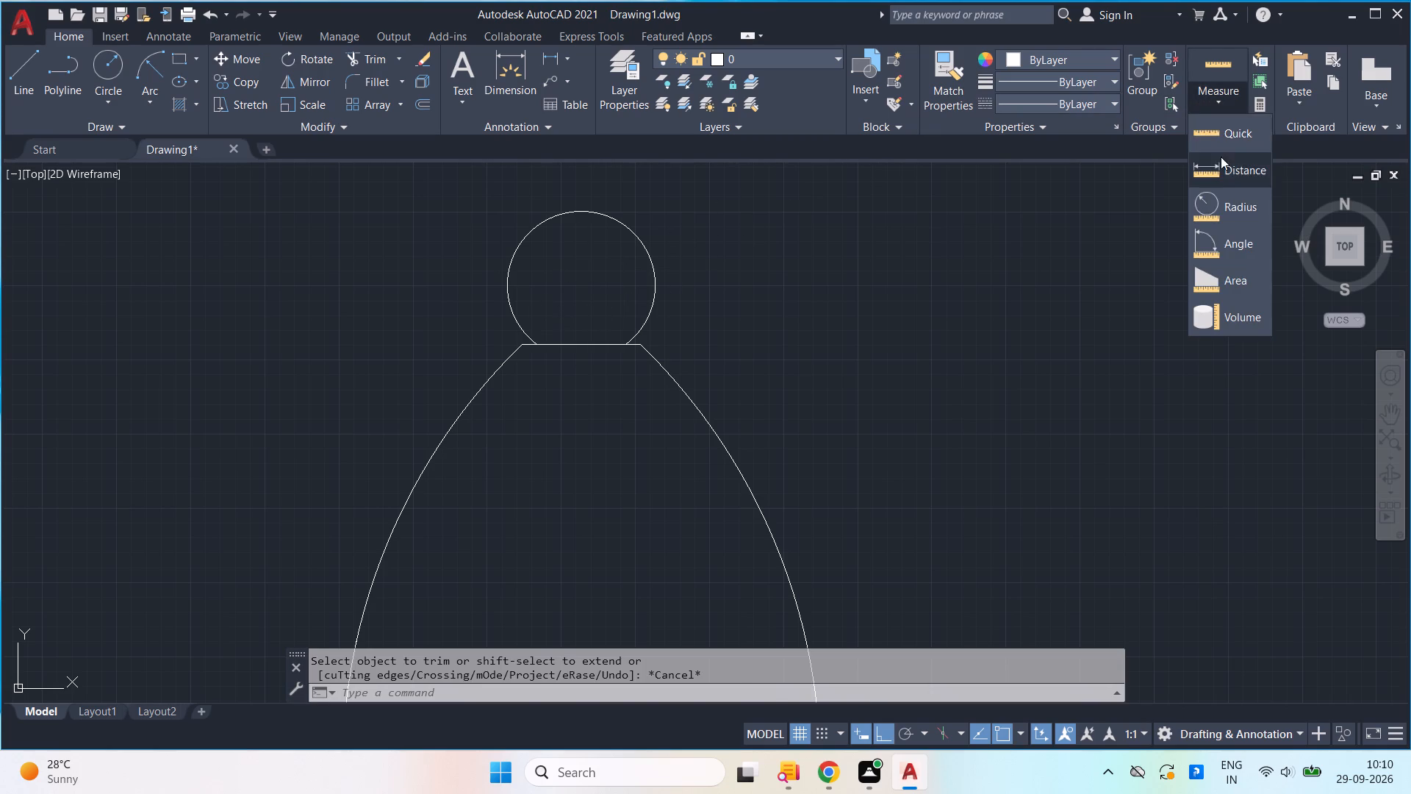
click(1221, 161)
click(501, 285)
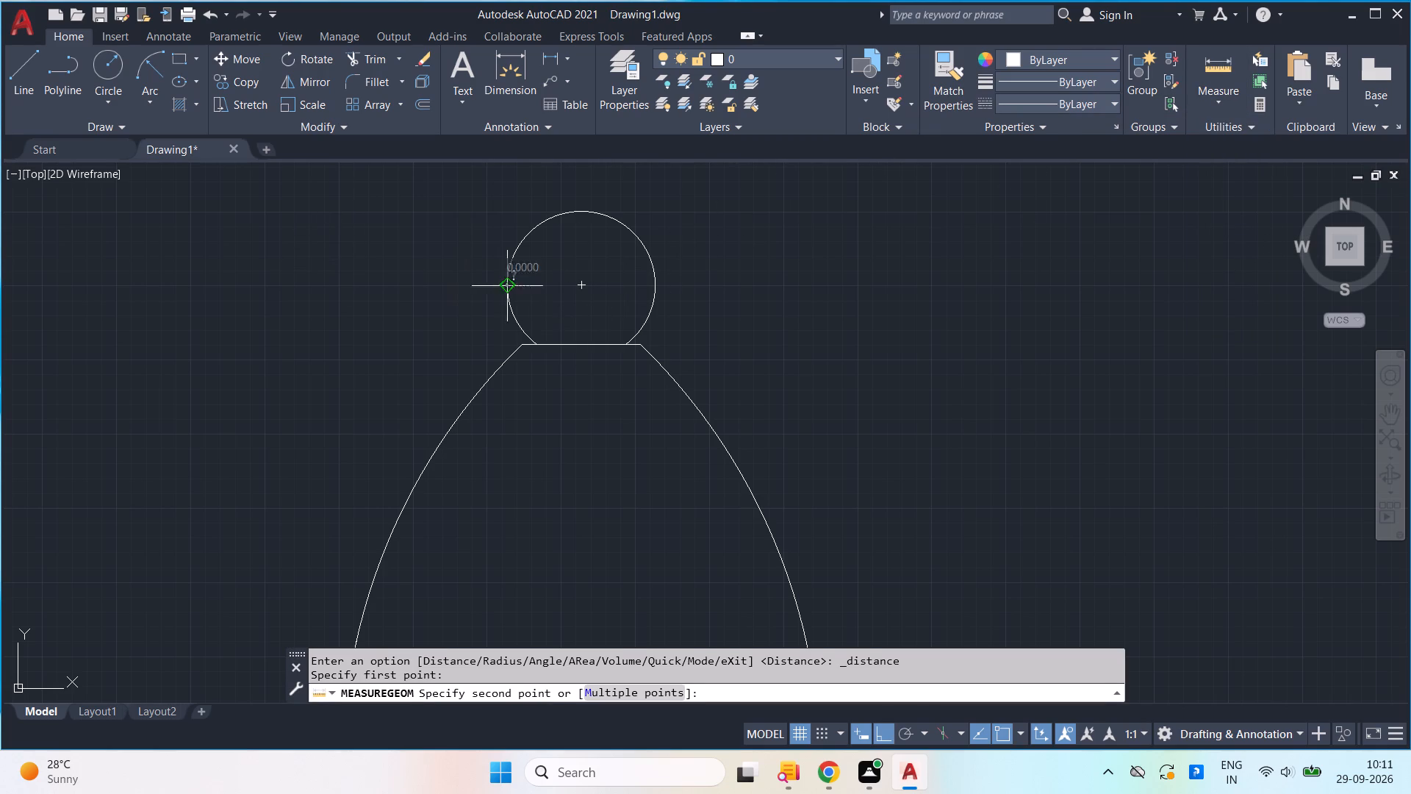
key(space)
key(Escape)
Add a radius dimension to the neck's left concave arc, placing it outside the profile on the left.
scroll(717, 377, down, 4)
middle_drag(709, 482, 703, 442)
middle_drag(718, 570, 700, 482)
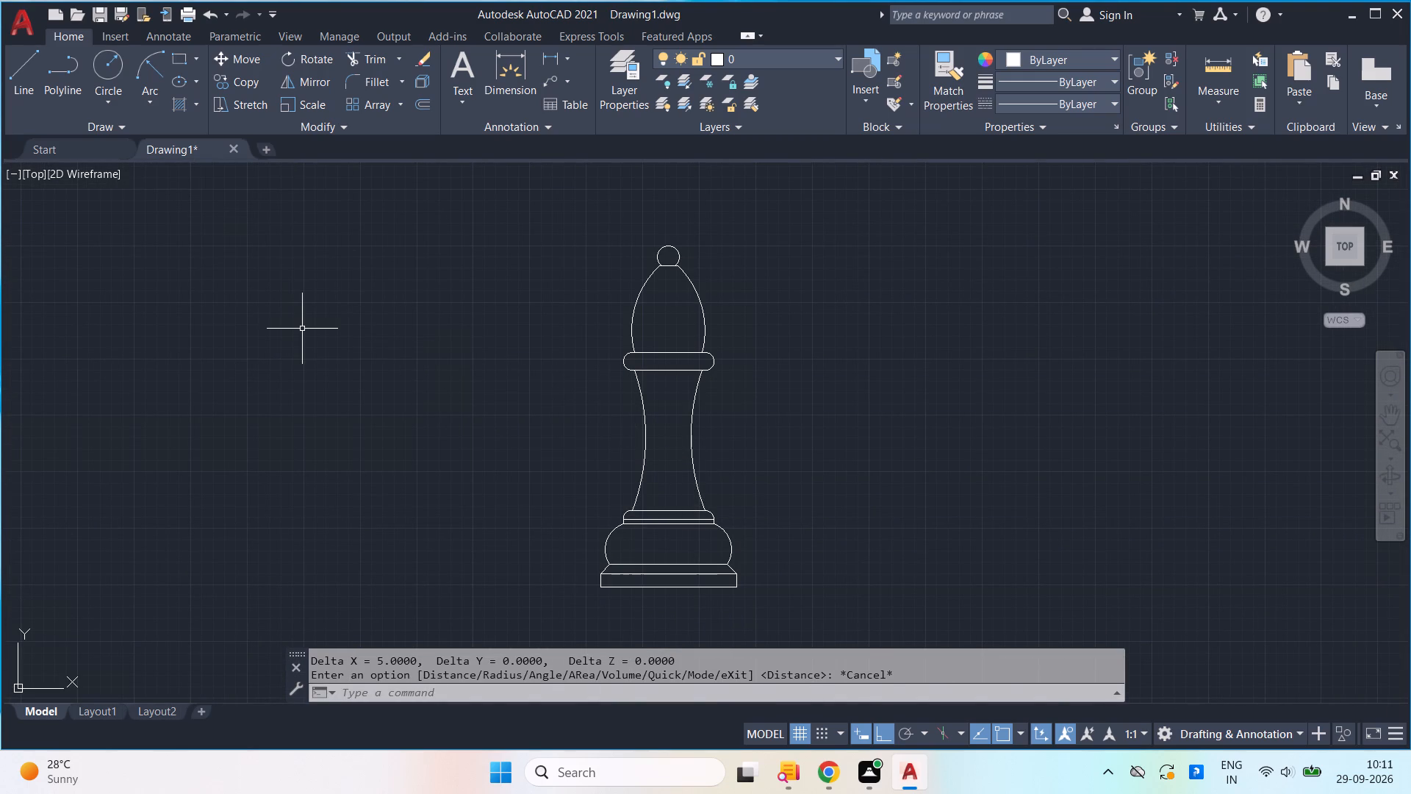
text(dim)
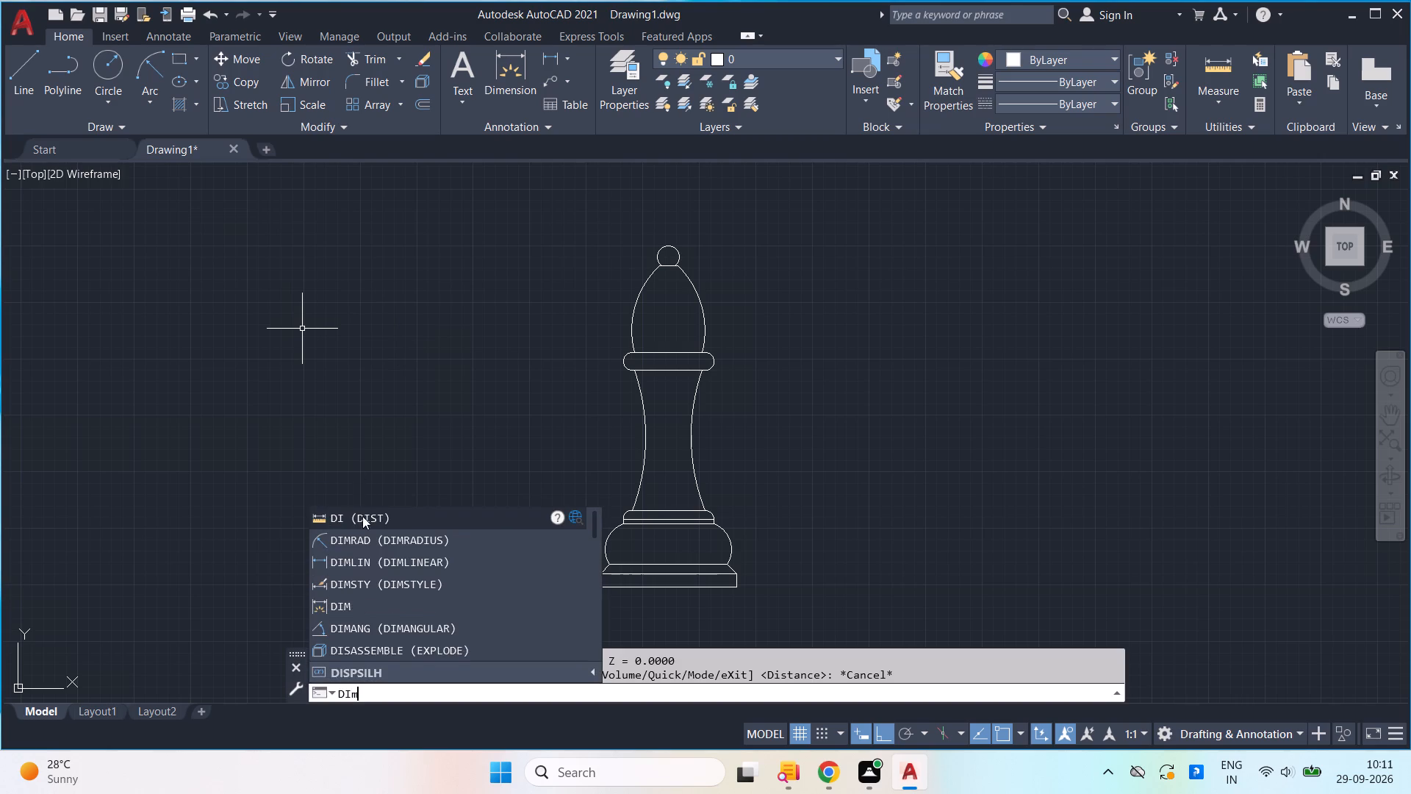
click(370, 541)
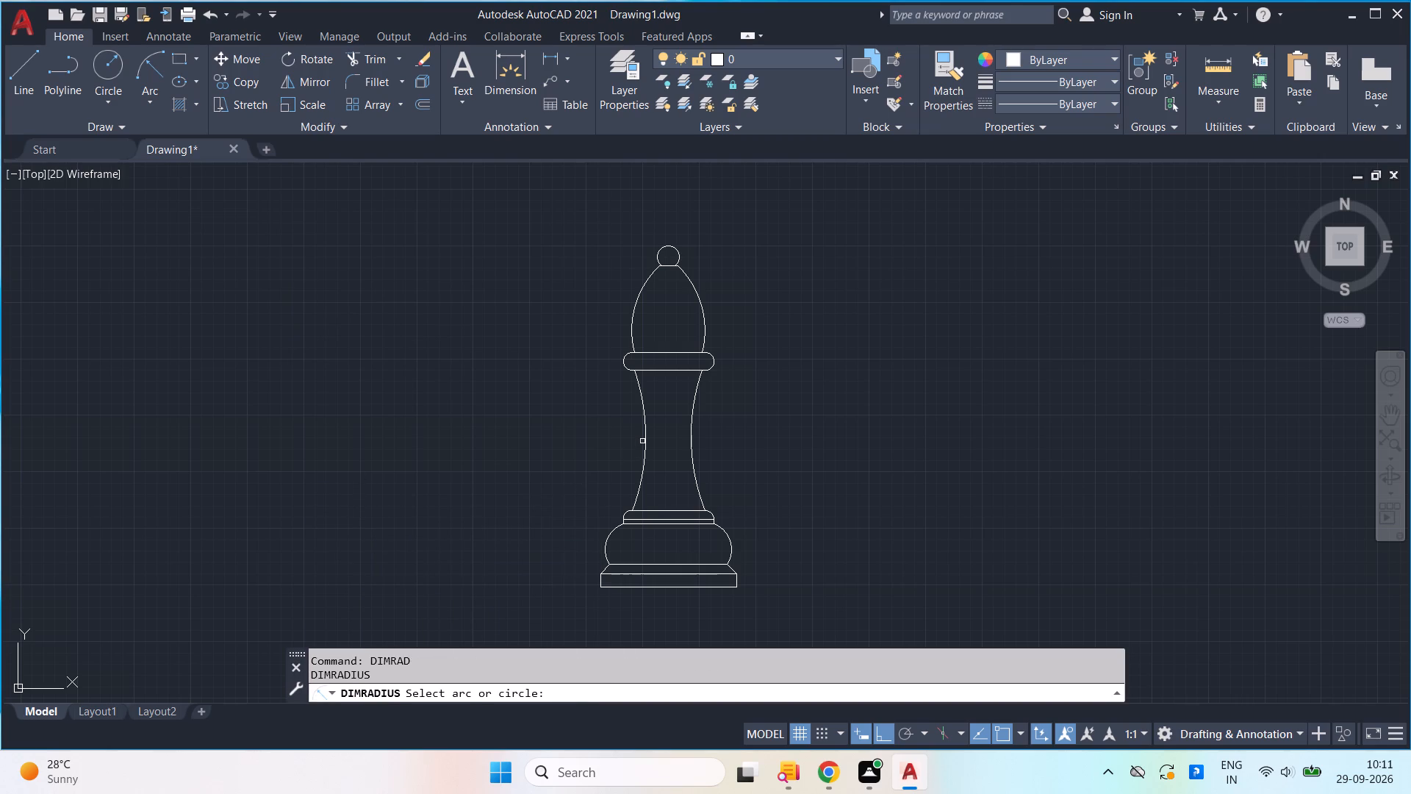
click(644, 441)
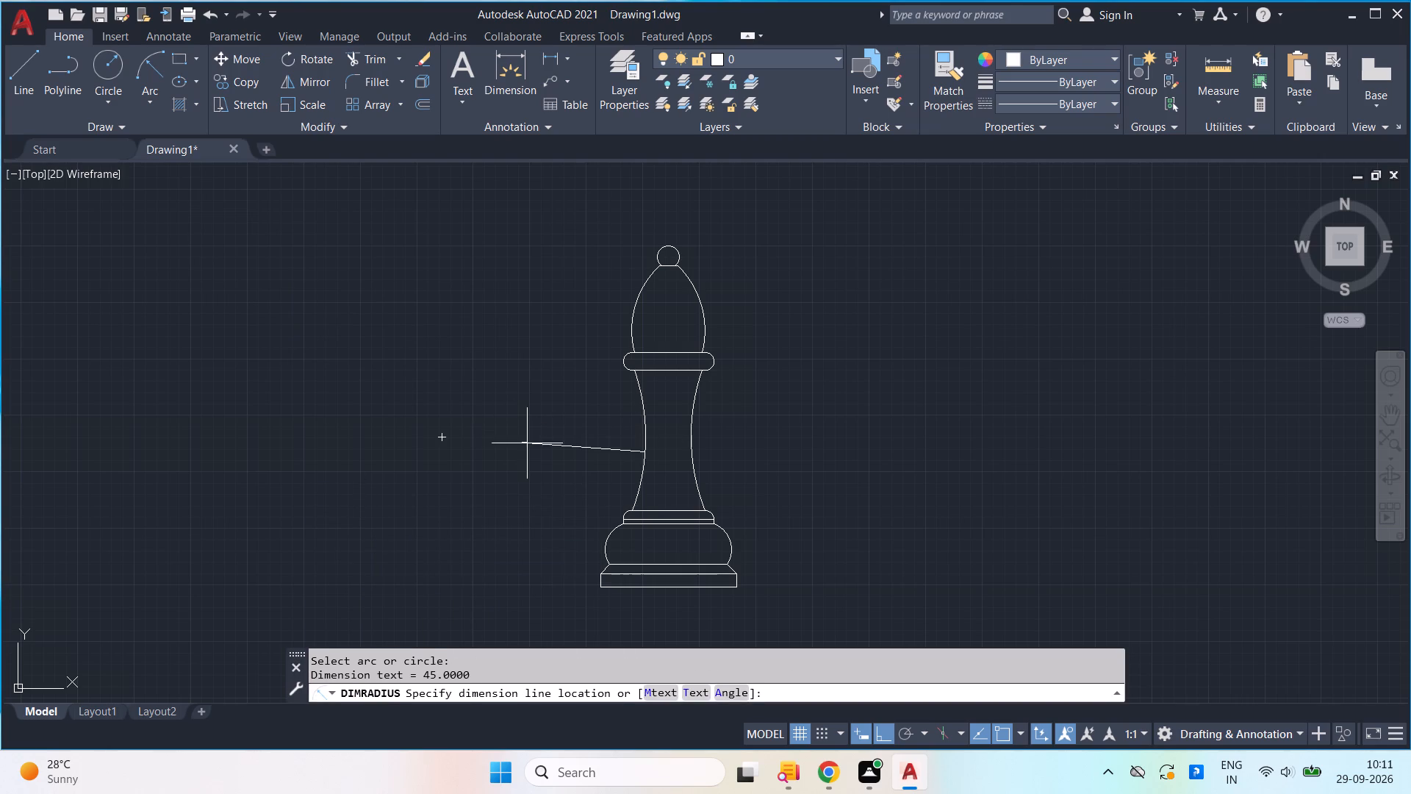
click(537, 441)
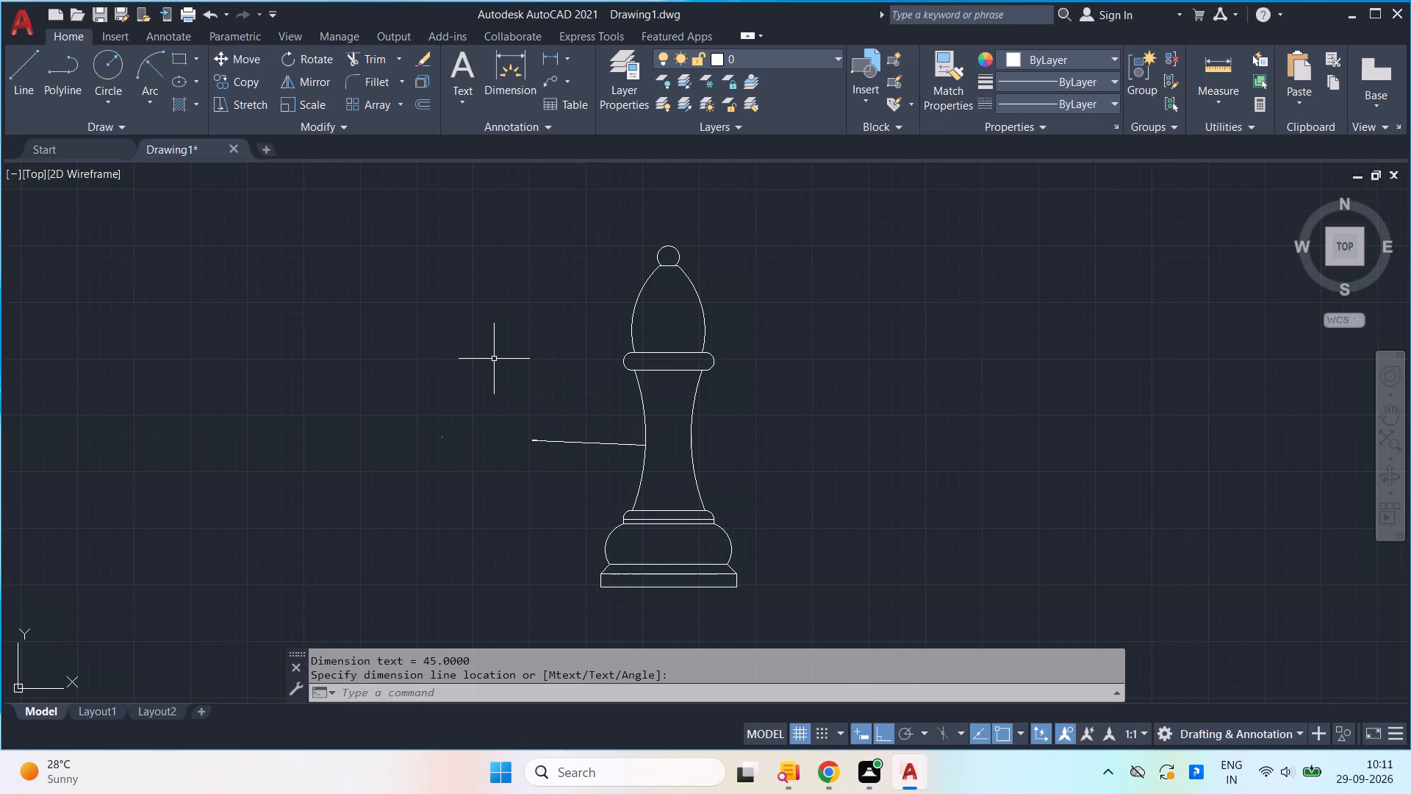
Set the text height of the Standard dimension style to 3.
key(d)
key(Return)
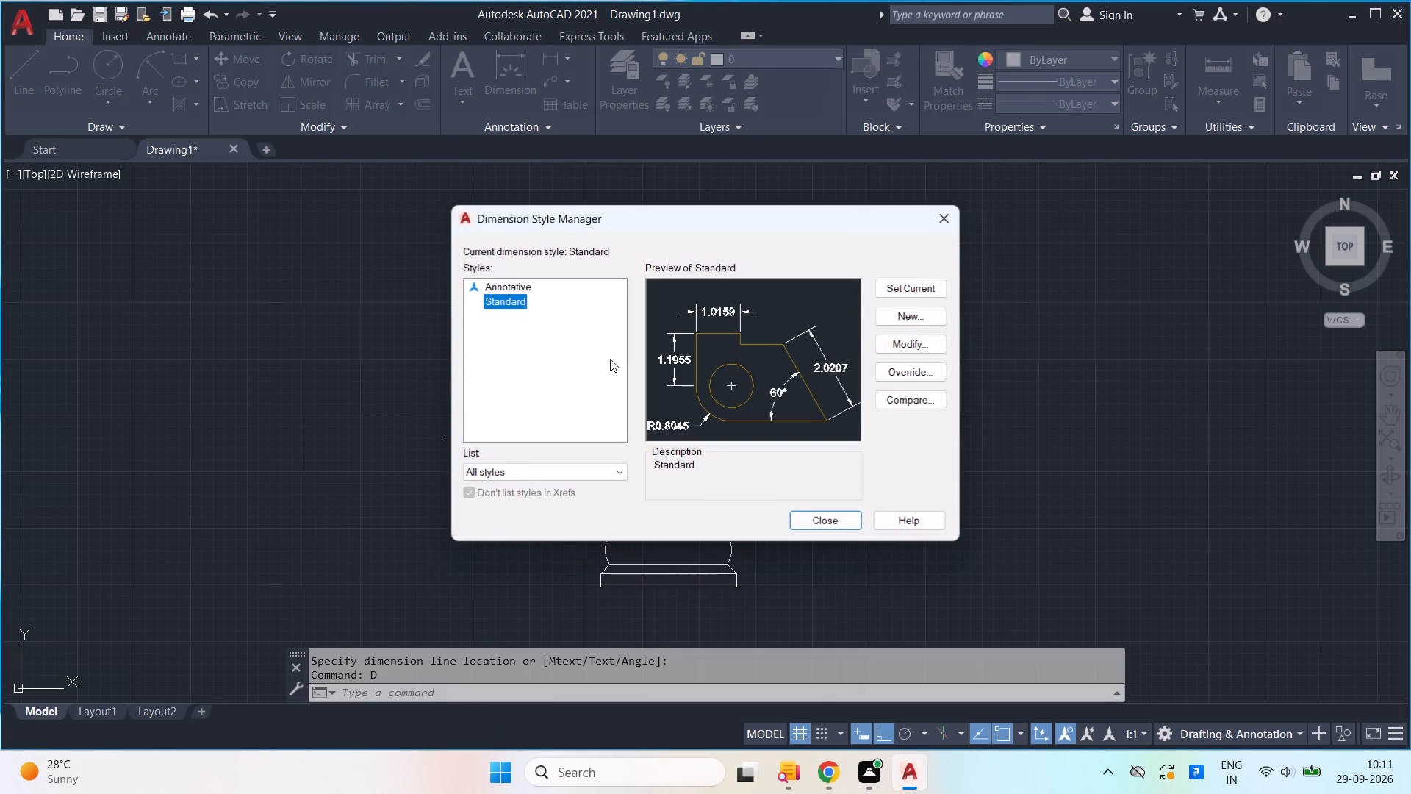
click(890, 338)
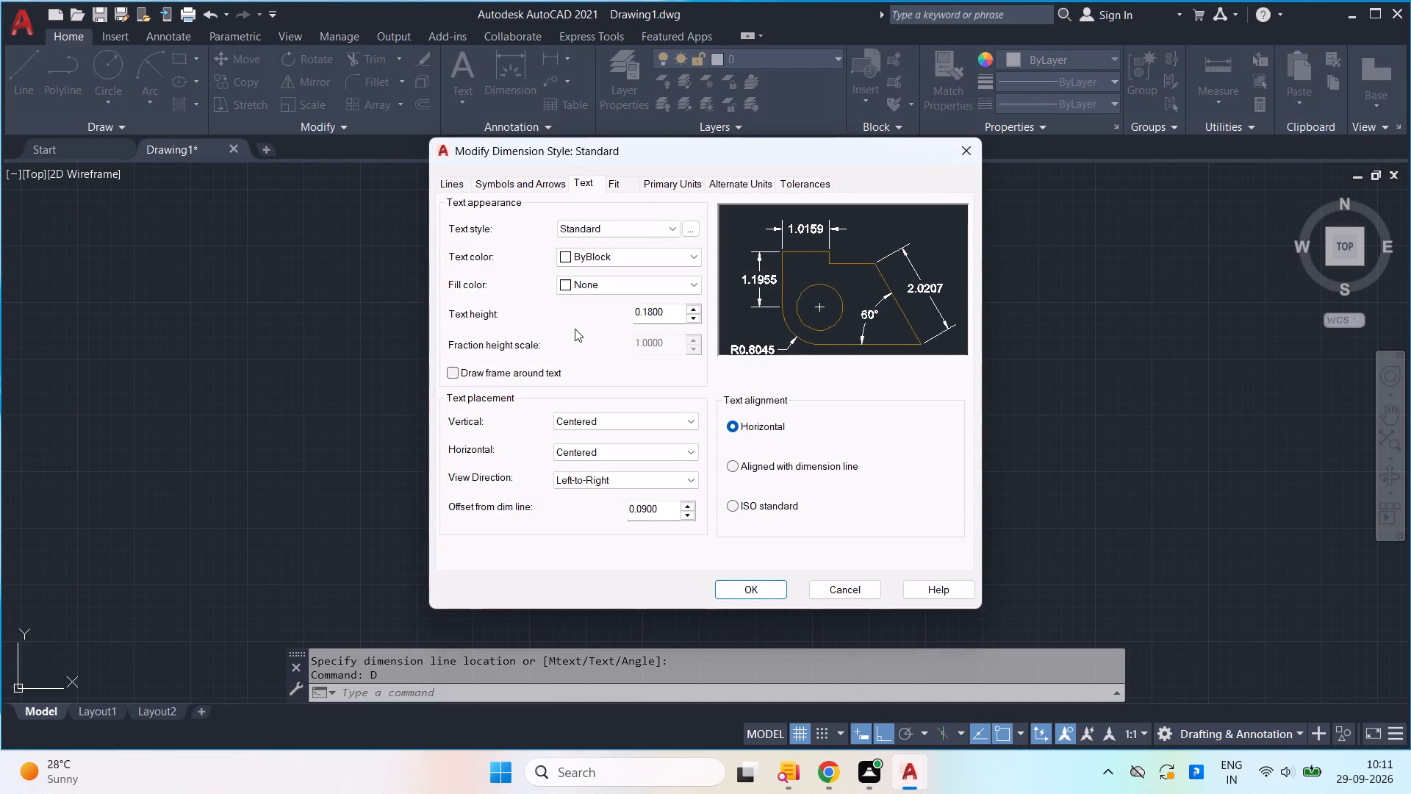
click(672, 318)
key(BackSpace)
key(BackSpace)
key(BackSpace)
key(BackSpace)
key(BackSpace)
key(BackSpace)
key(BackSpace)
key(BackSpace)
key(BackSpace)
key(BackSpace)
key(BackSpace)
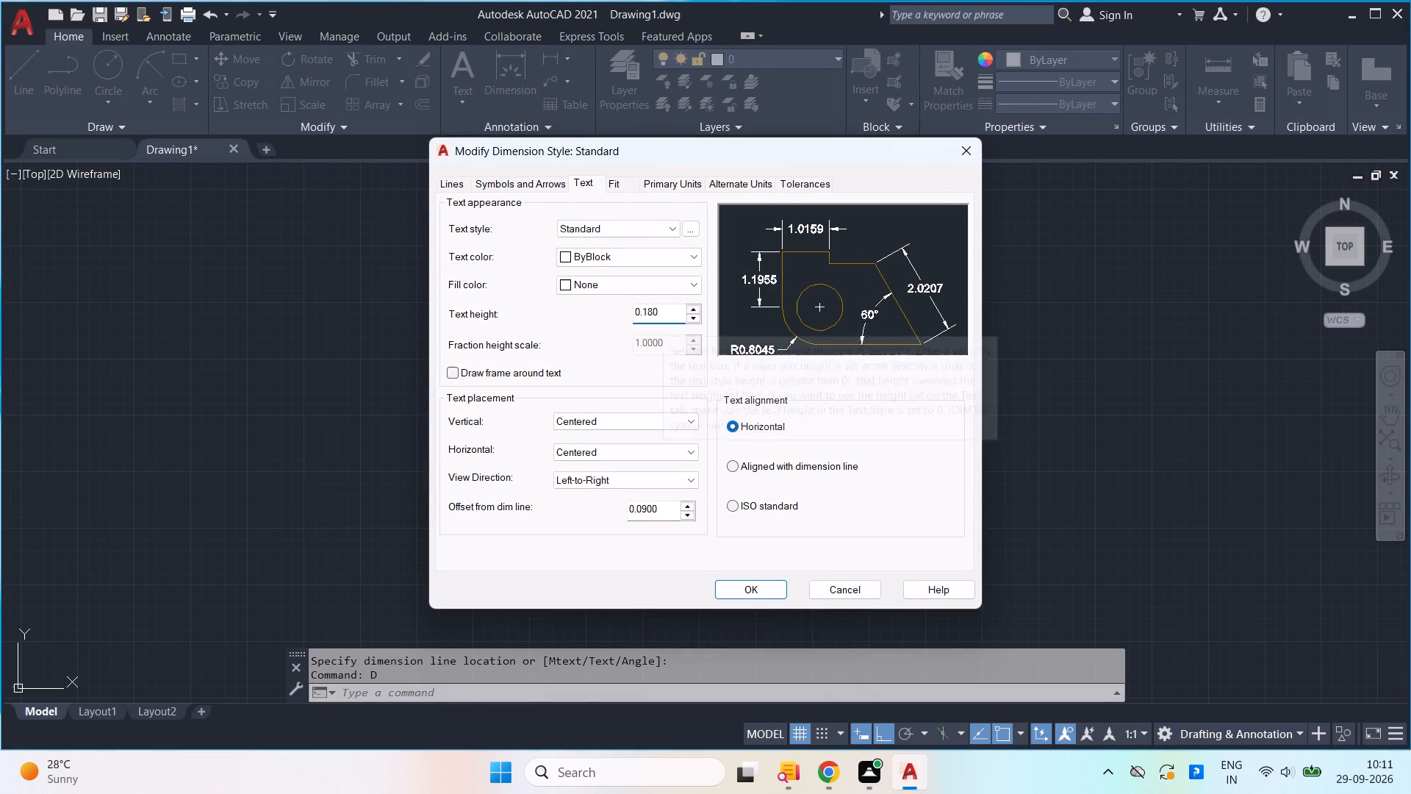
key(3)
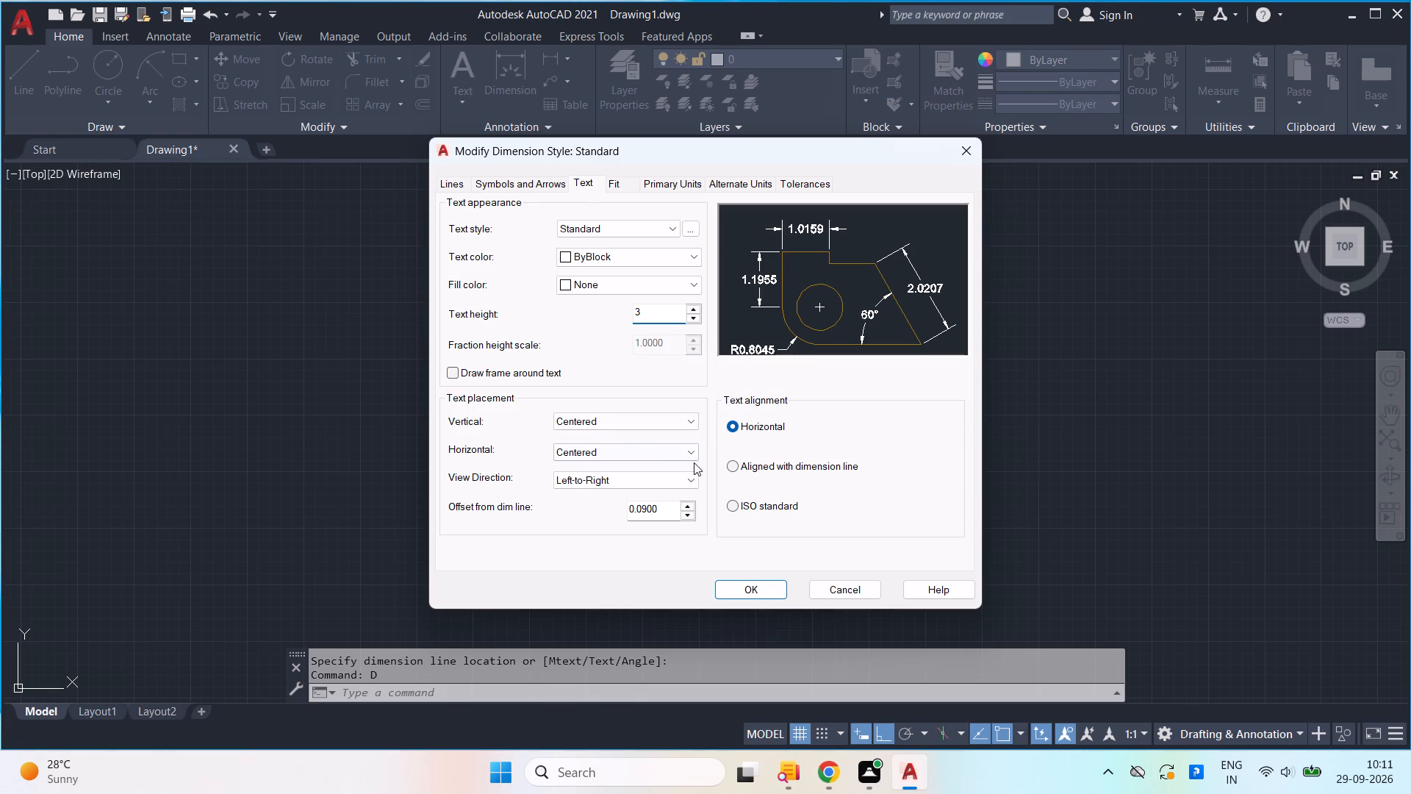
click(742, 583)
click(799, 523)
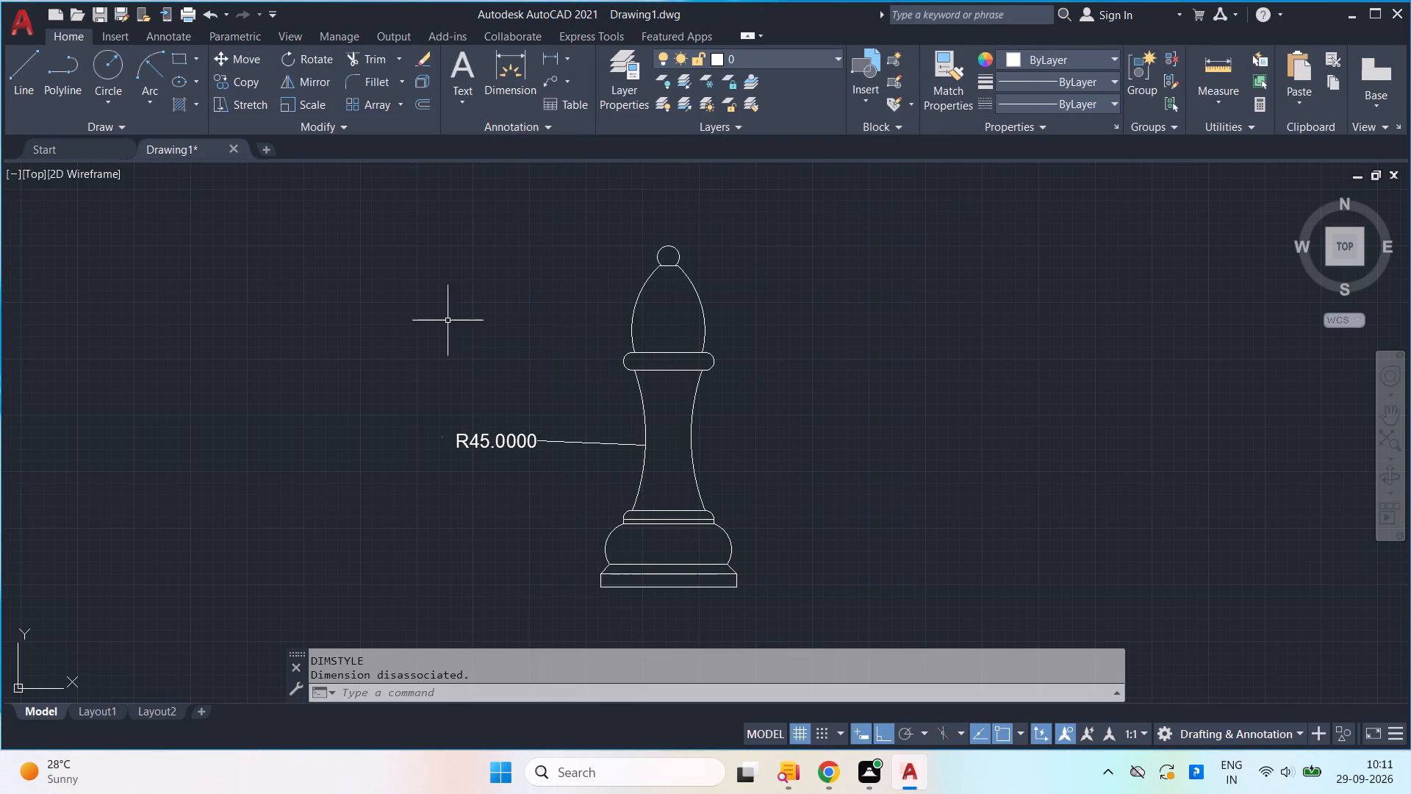
Set the text height of the Standard dimension style to 2.
key(d)
key(Return)
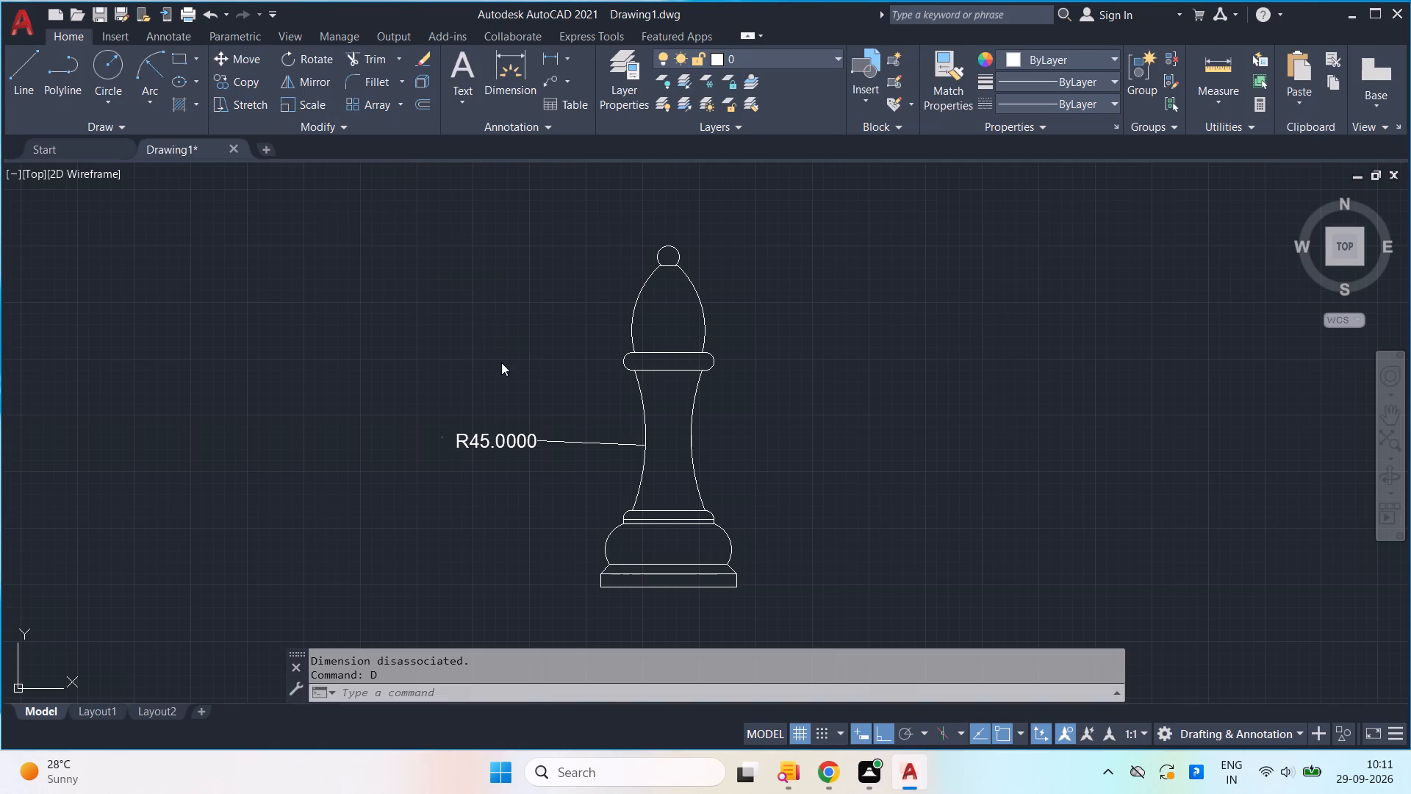
click(900, 345)
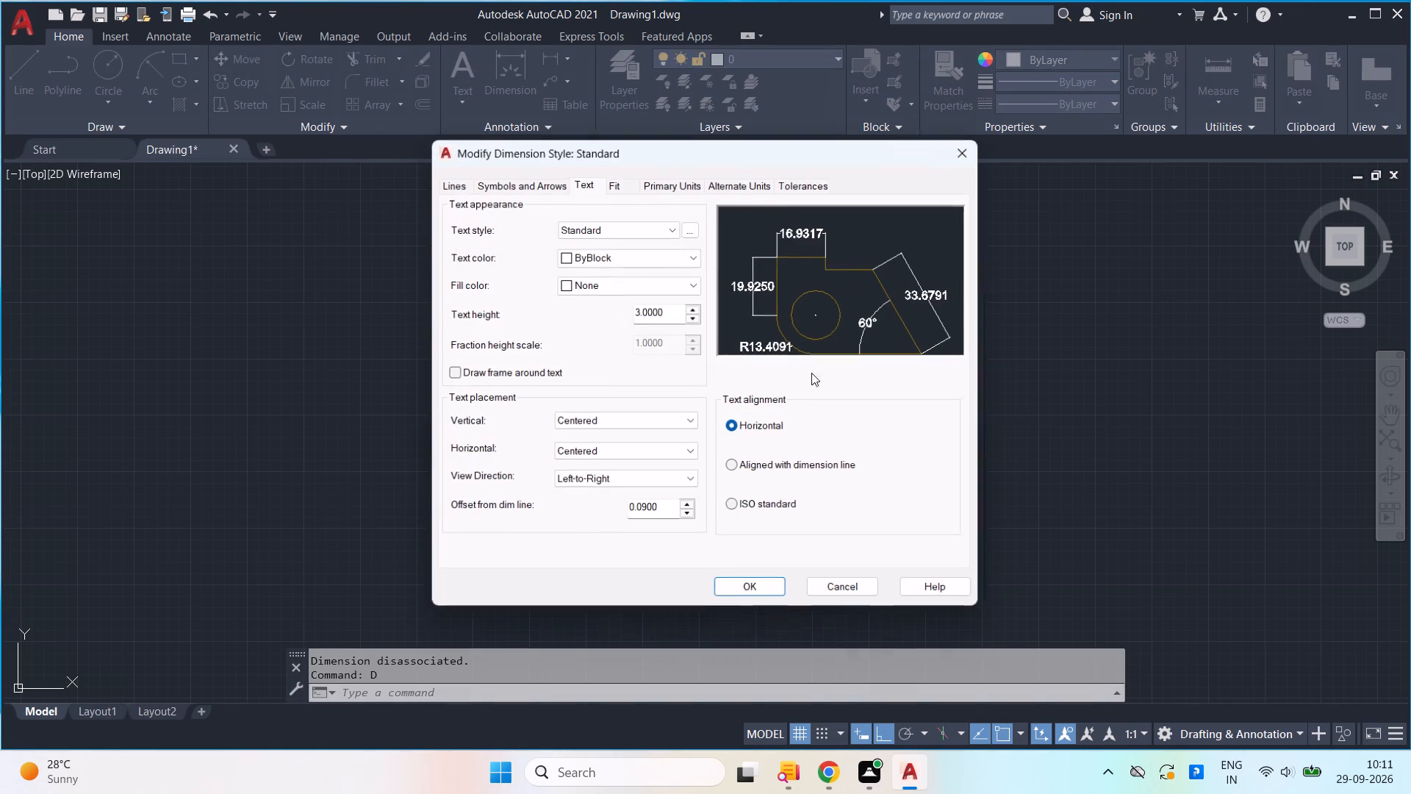
click(666, 313)
key(BackSpace)
key(BackSpace)
key(BackSpace)
key(BackSpace)
key(BackSpace)
key(BackSpace)
key(BackSpace)
key(BackSpace)
key(BackSpace)
key(BackSpace)
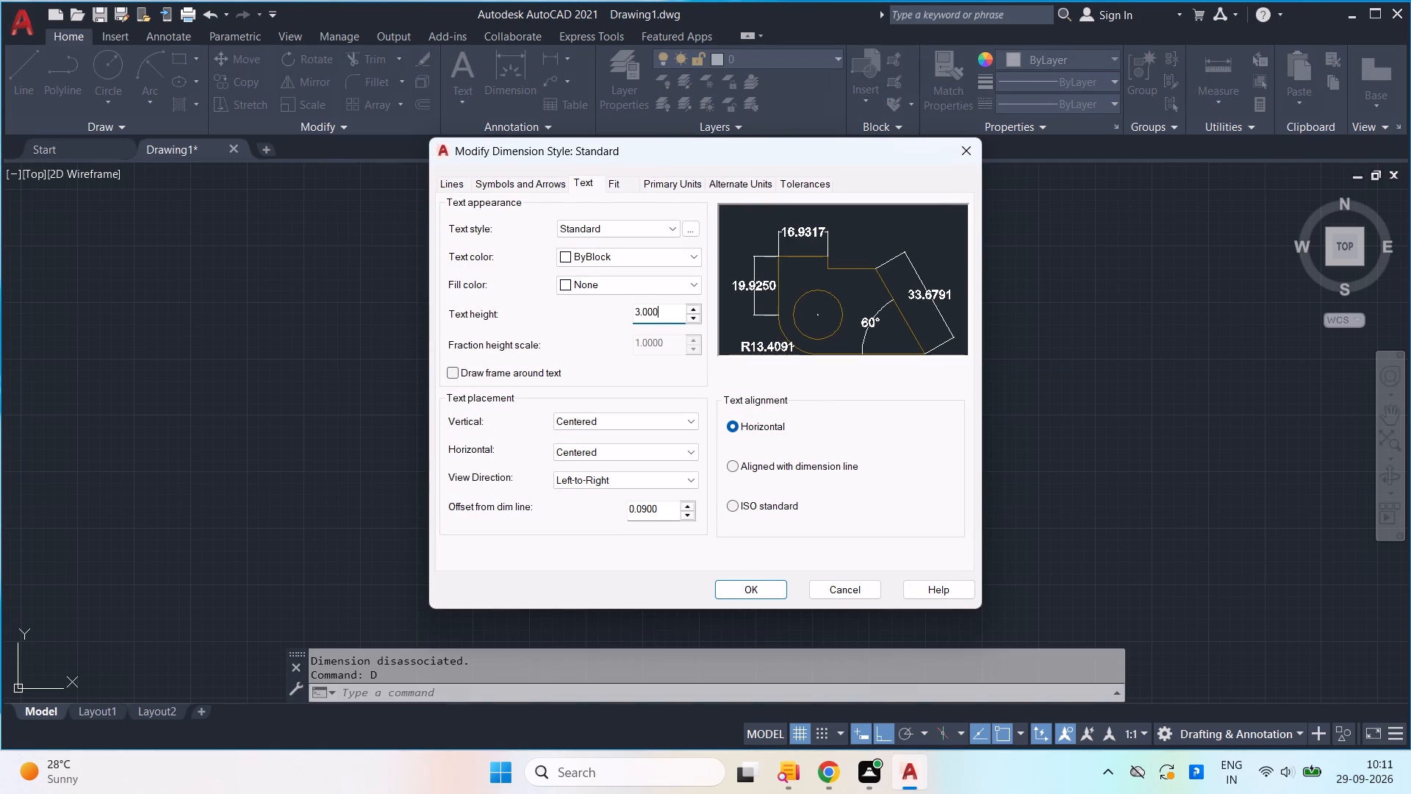
key(2)
click(750, 592)
click(794, 528)
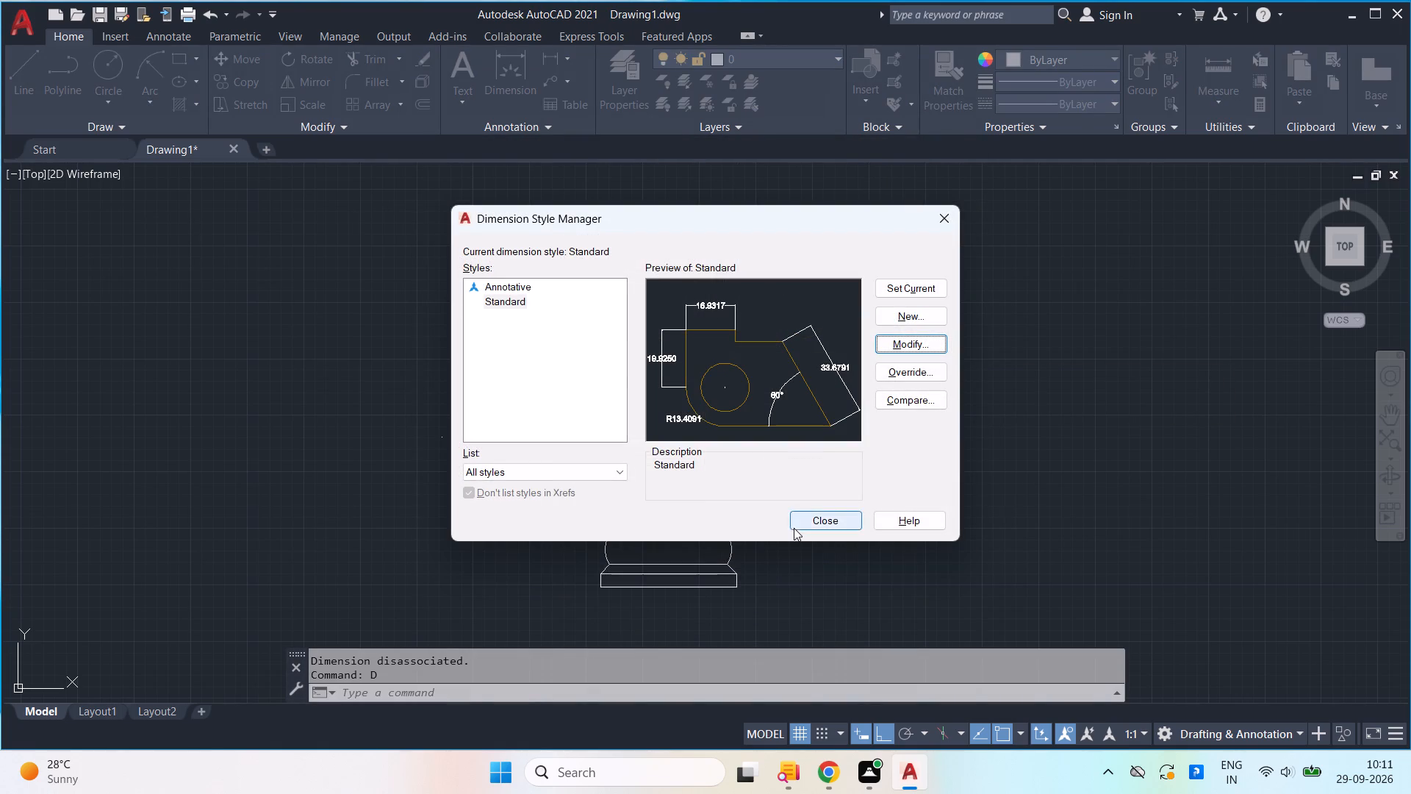
Add a radius dimension to the left arc of the bishop's head, placing it outside the profile on the left.
scroll(711, 487, up, 1)
scroll(711, 487, down, 1)
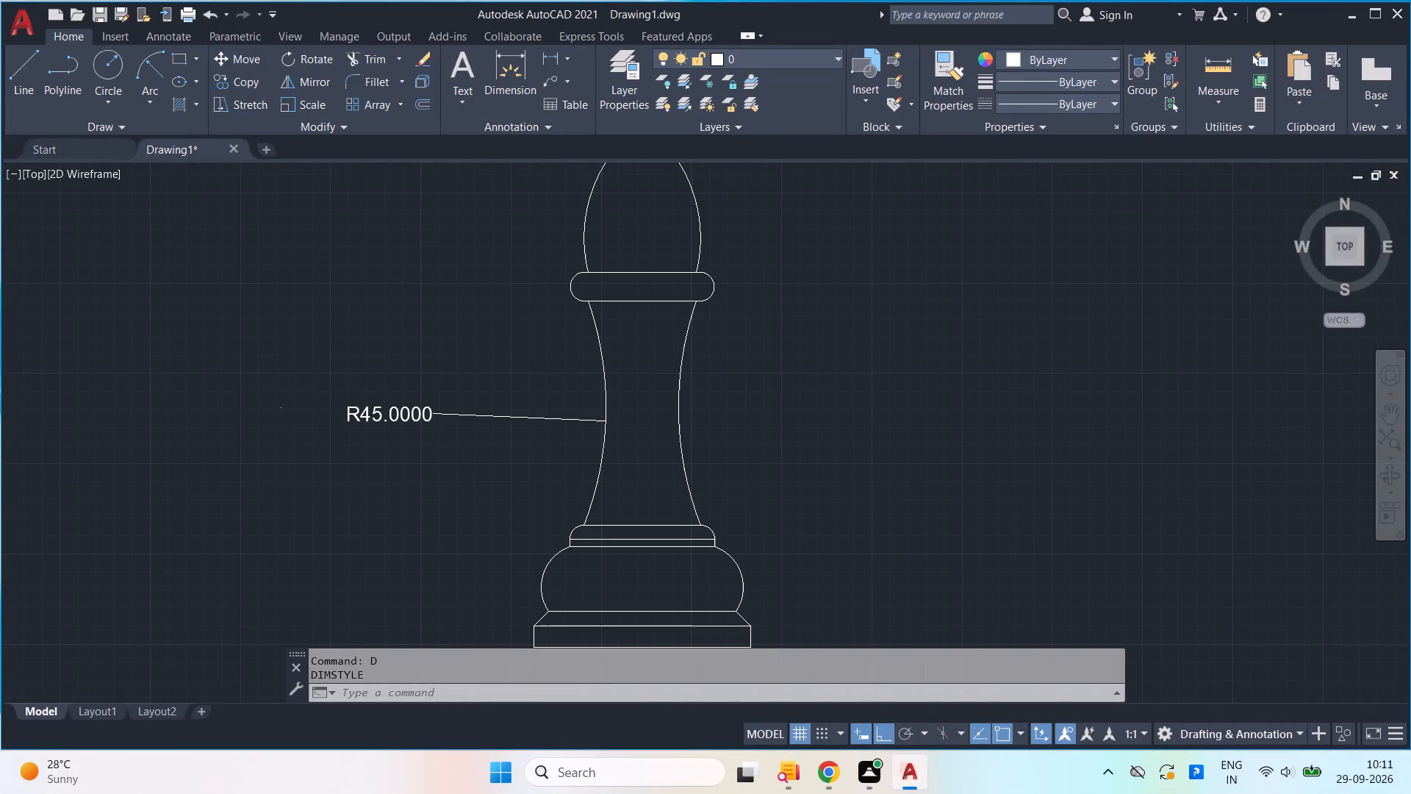
text(dim)
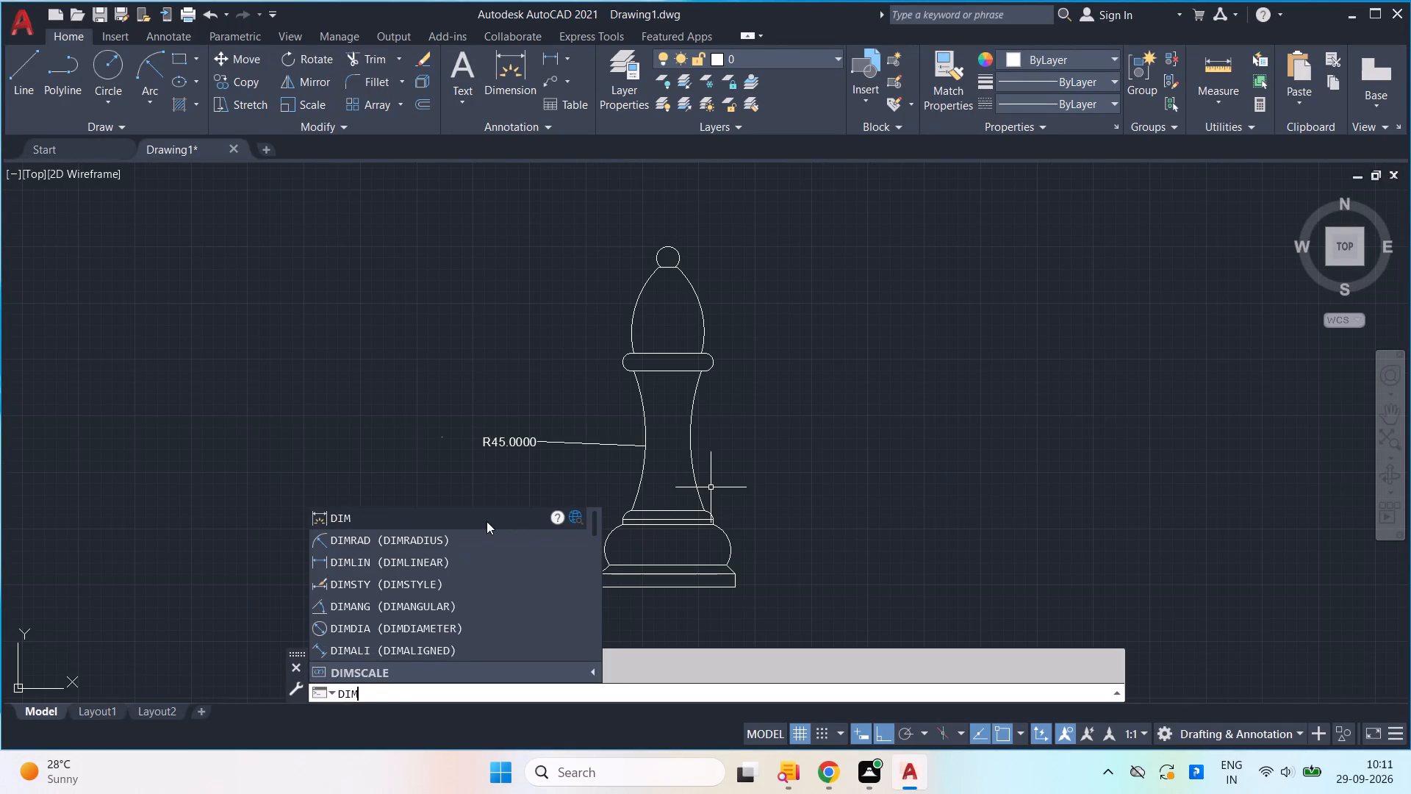
click(471, 532)
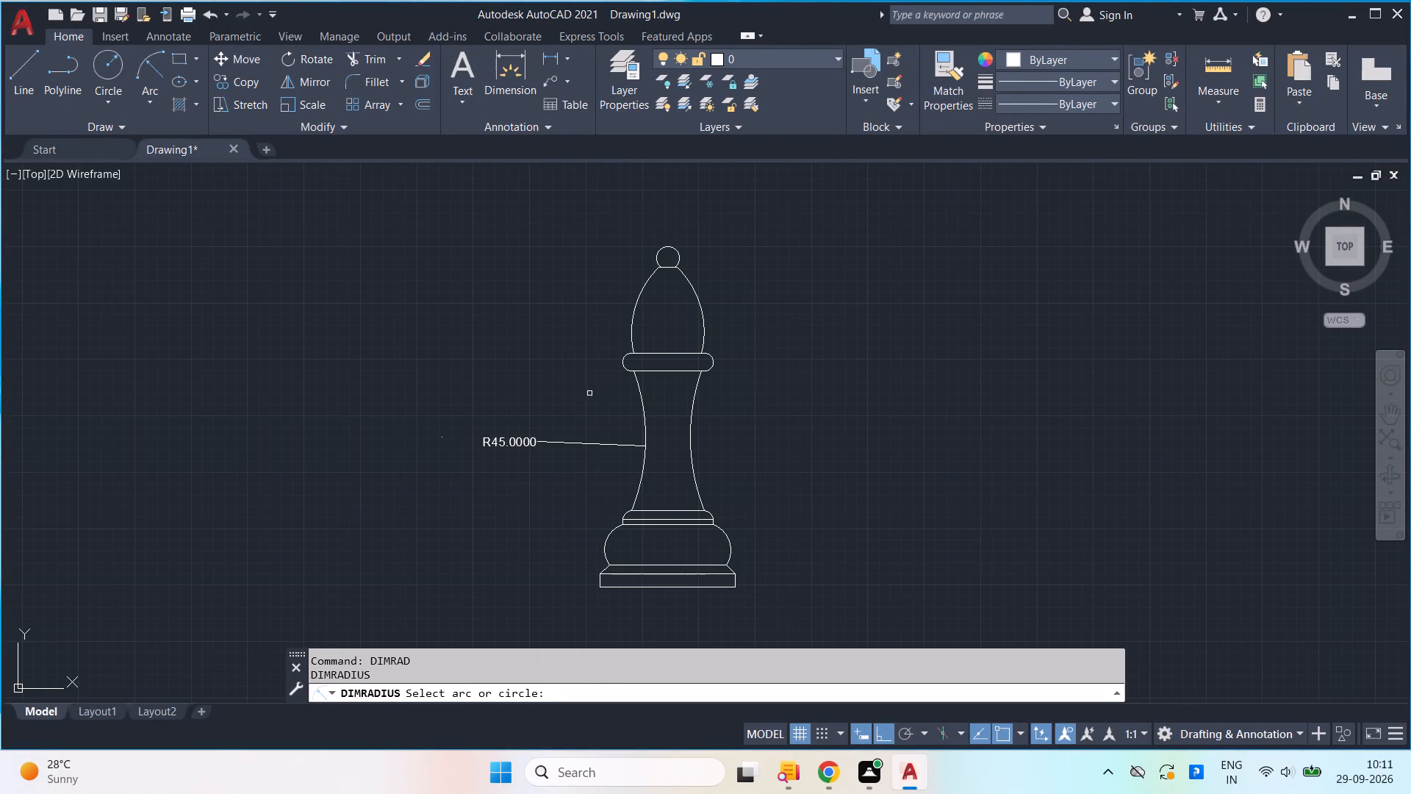
click(633, 323)
click(592, 311)
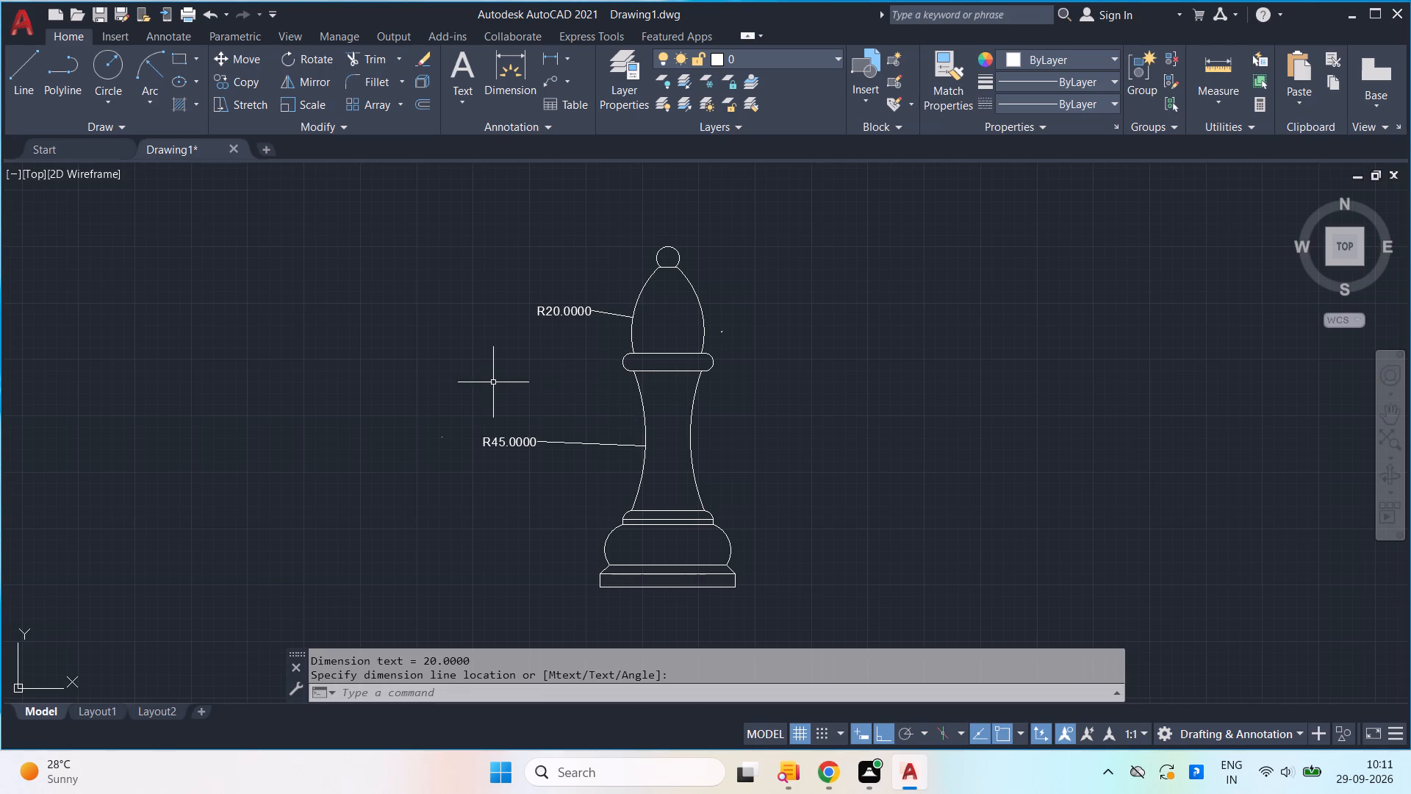
Add radius dimensions to the lower collar's left rounded corner and the base bulge's left arc, placing both outside the profile.
key(space)
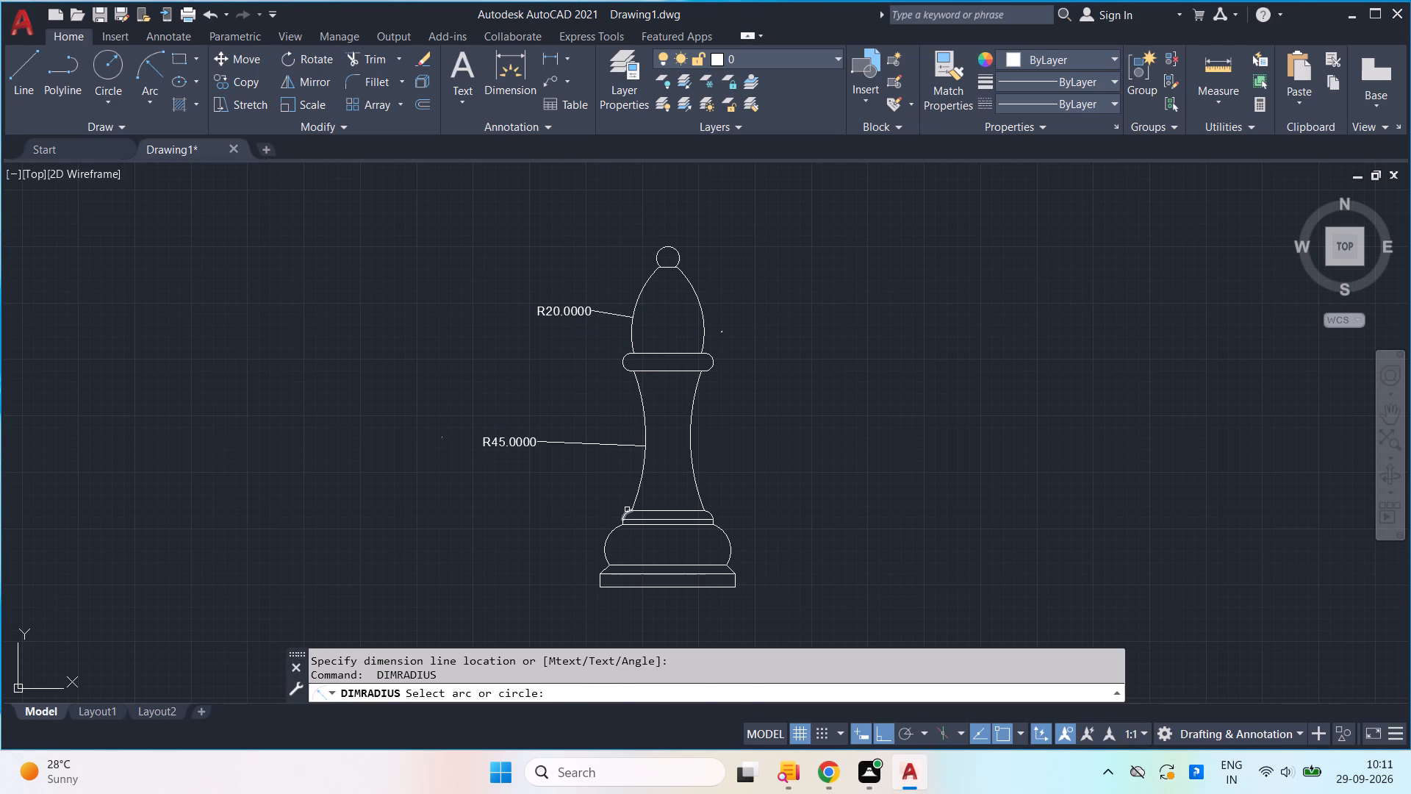
click(627, 509)
click(588, 499)
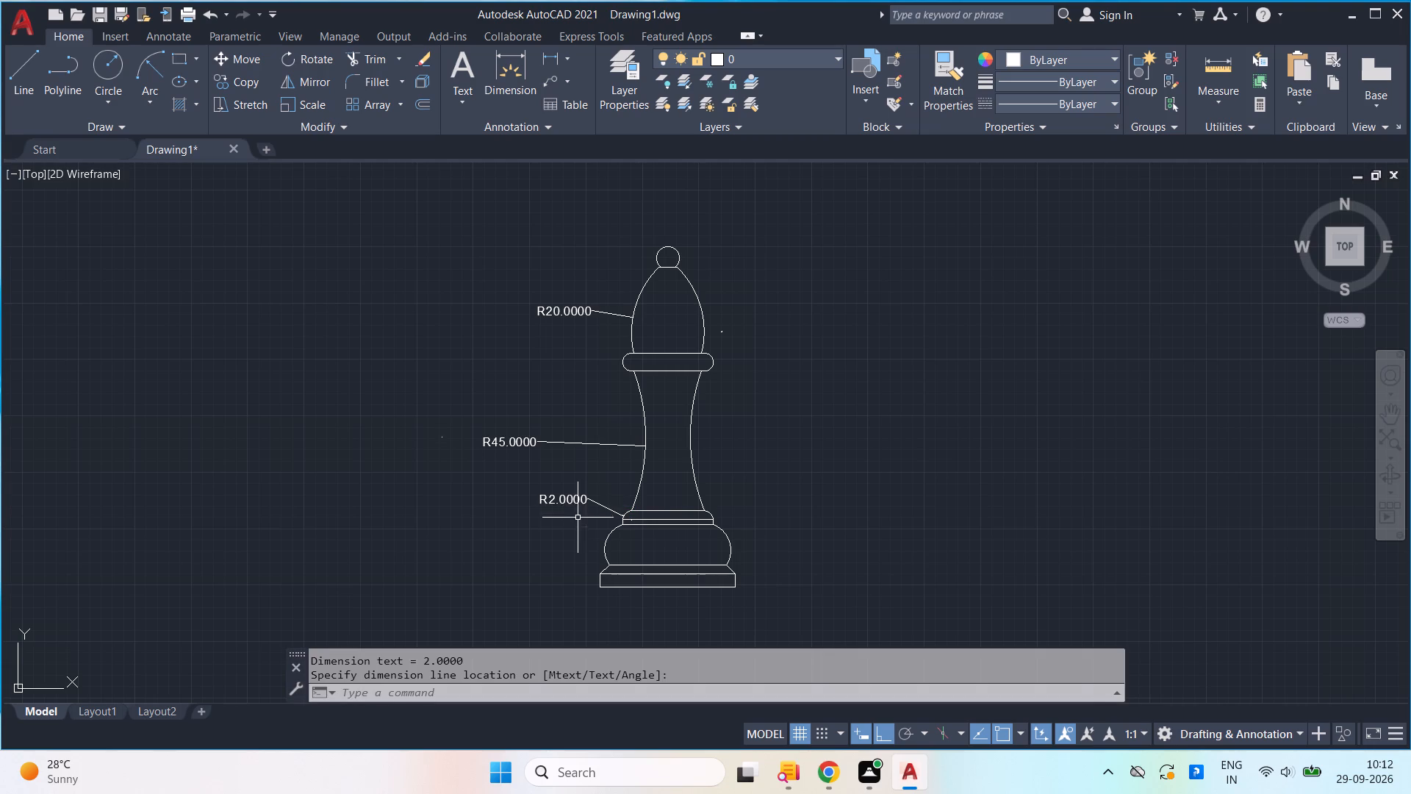
key(space)
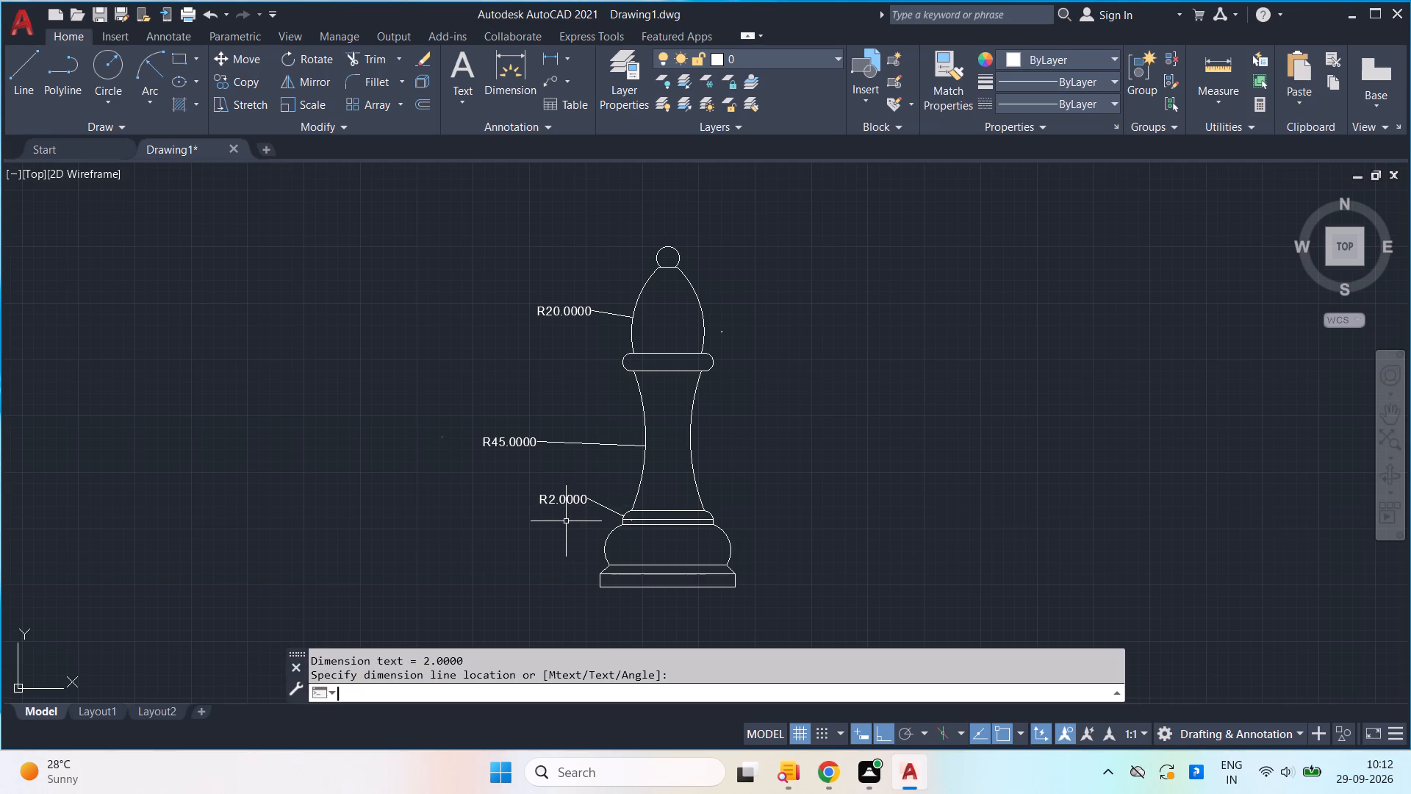
click(604, 548)
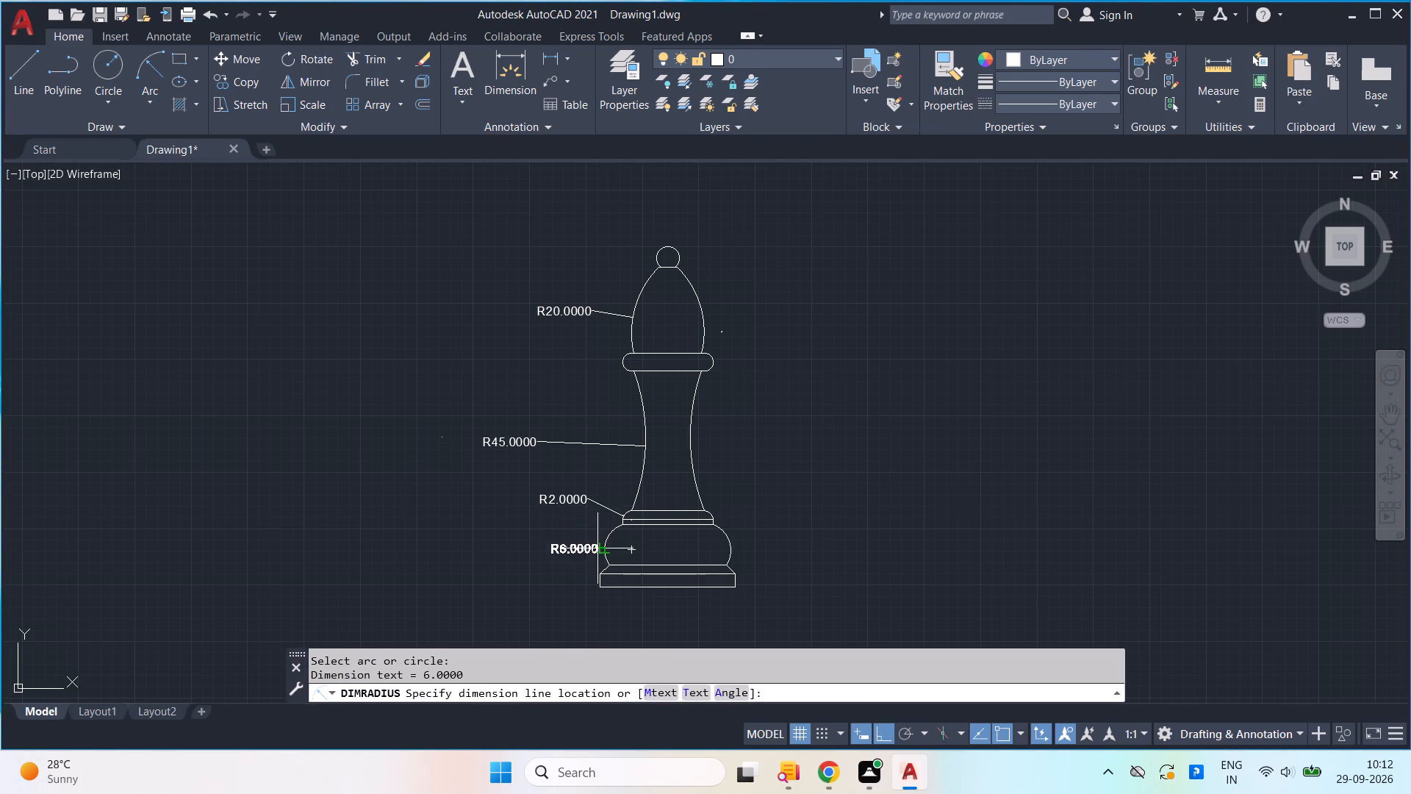
click(561, 546)
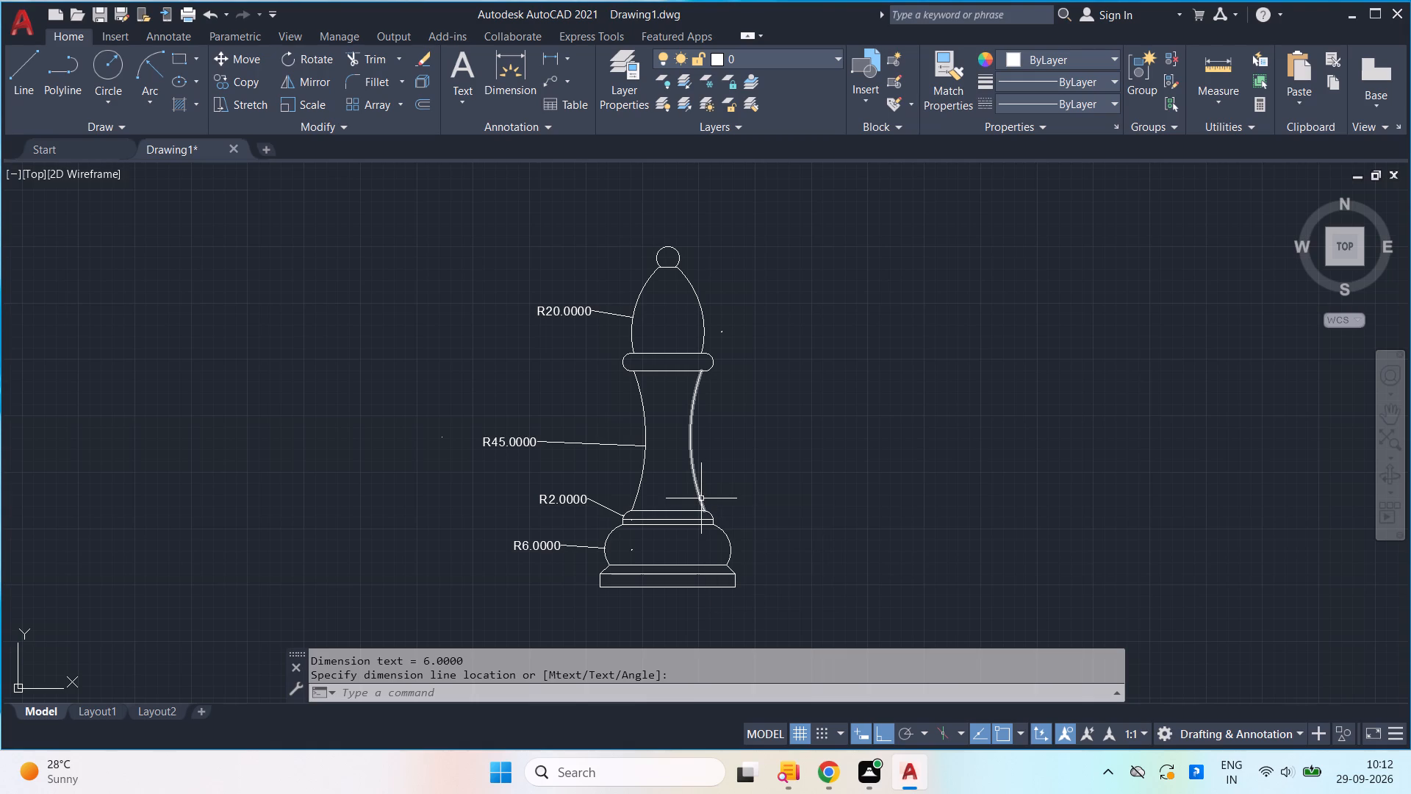
key(Escape)
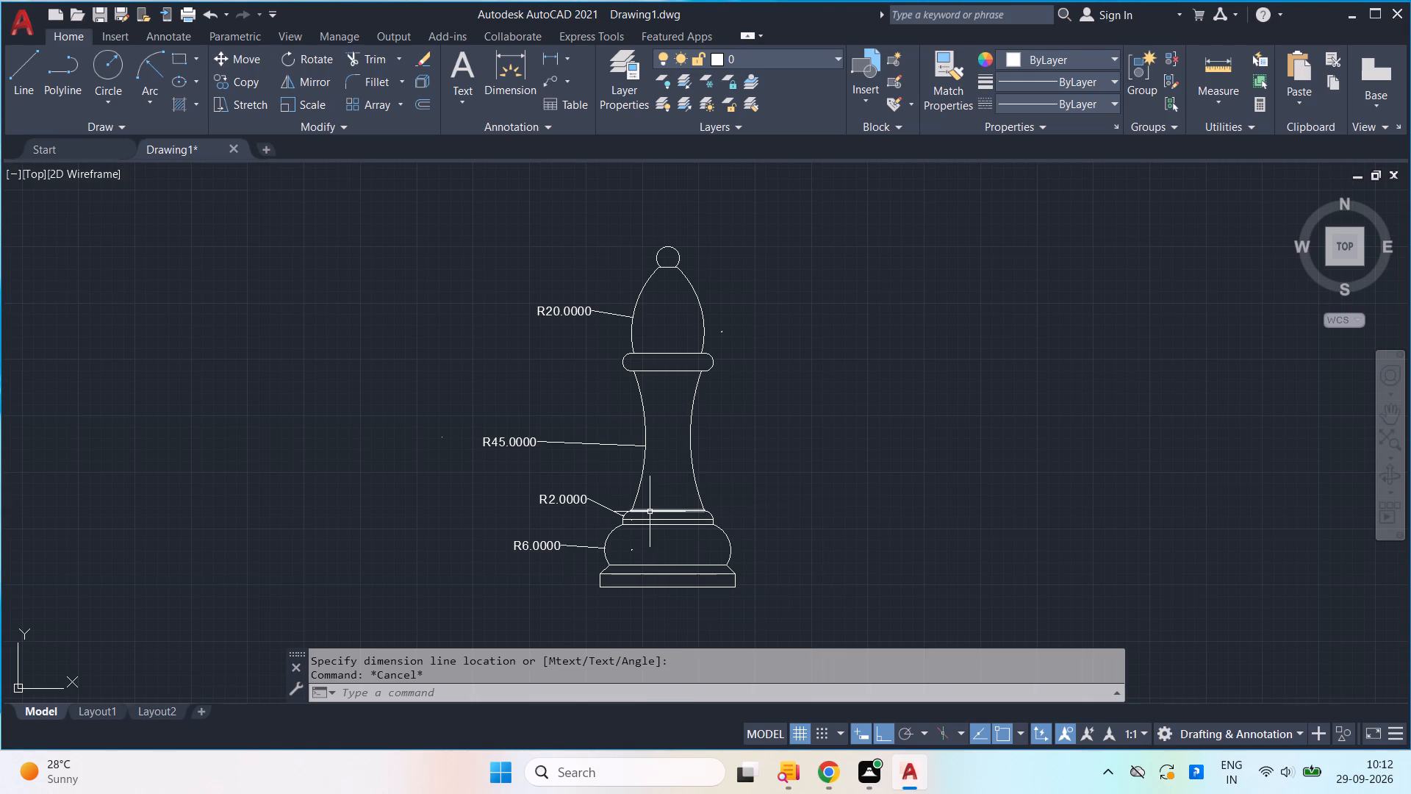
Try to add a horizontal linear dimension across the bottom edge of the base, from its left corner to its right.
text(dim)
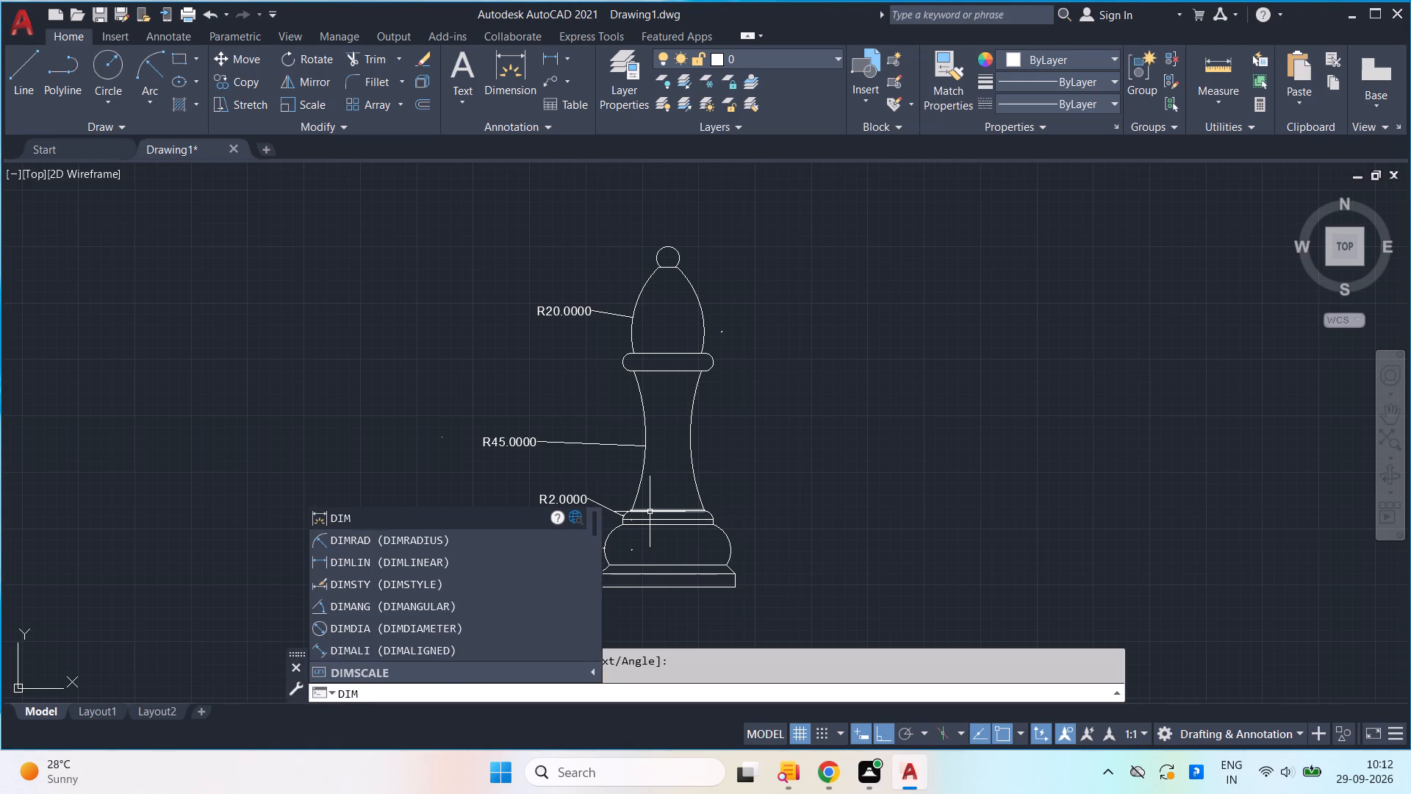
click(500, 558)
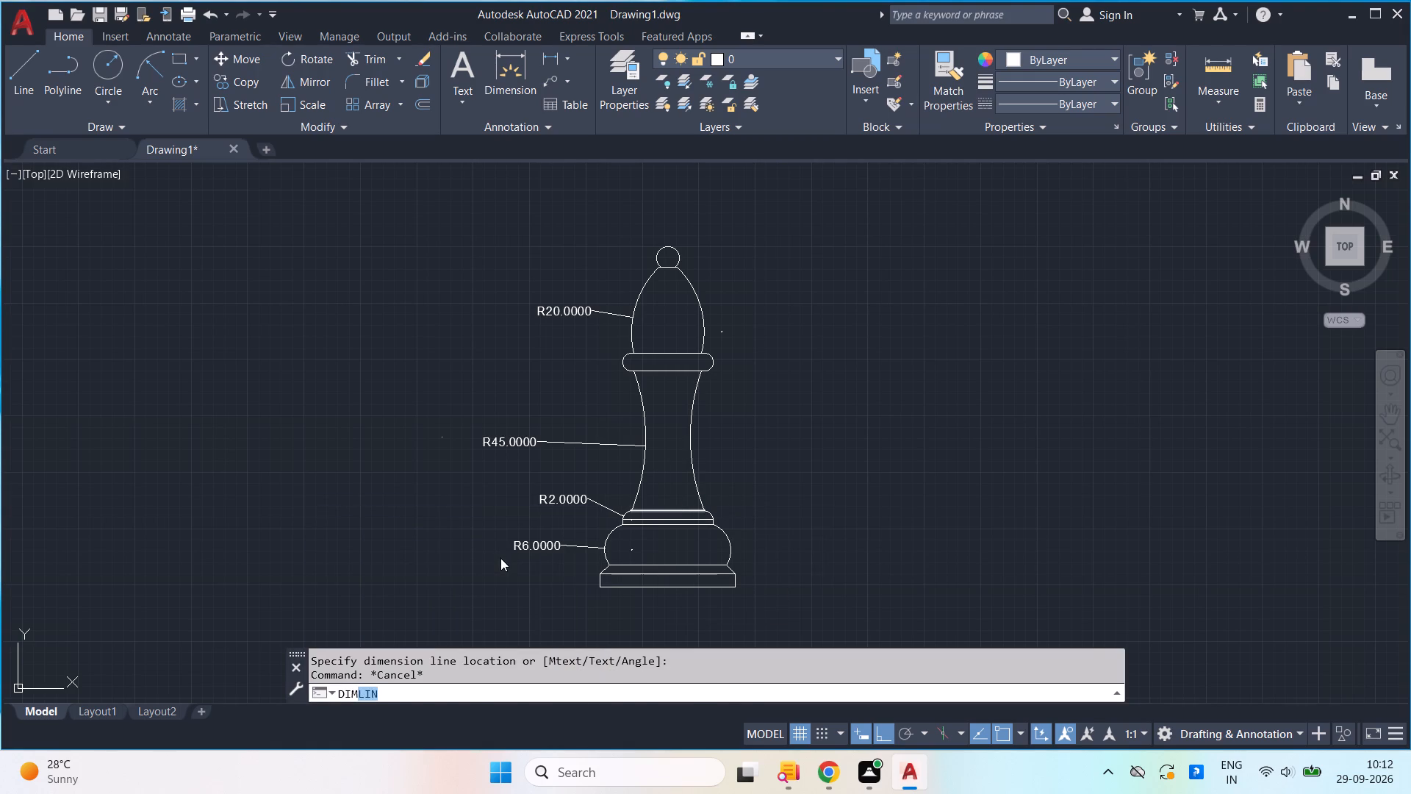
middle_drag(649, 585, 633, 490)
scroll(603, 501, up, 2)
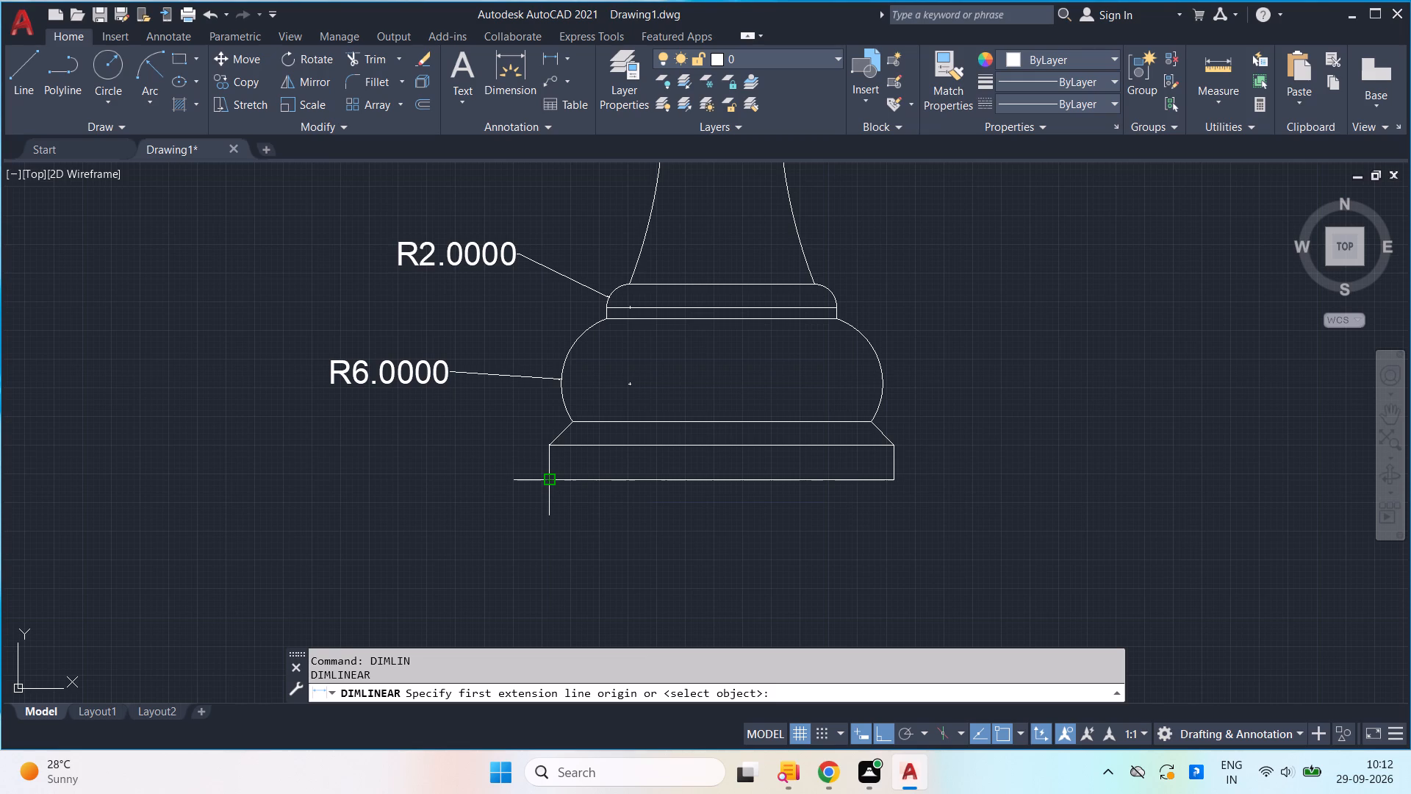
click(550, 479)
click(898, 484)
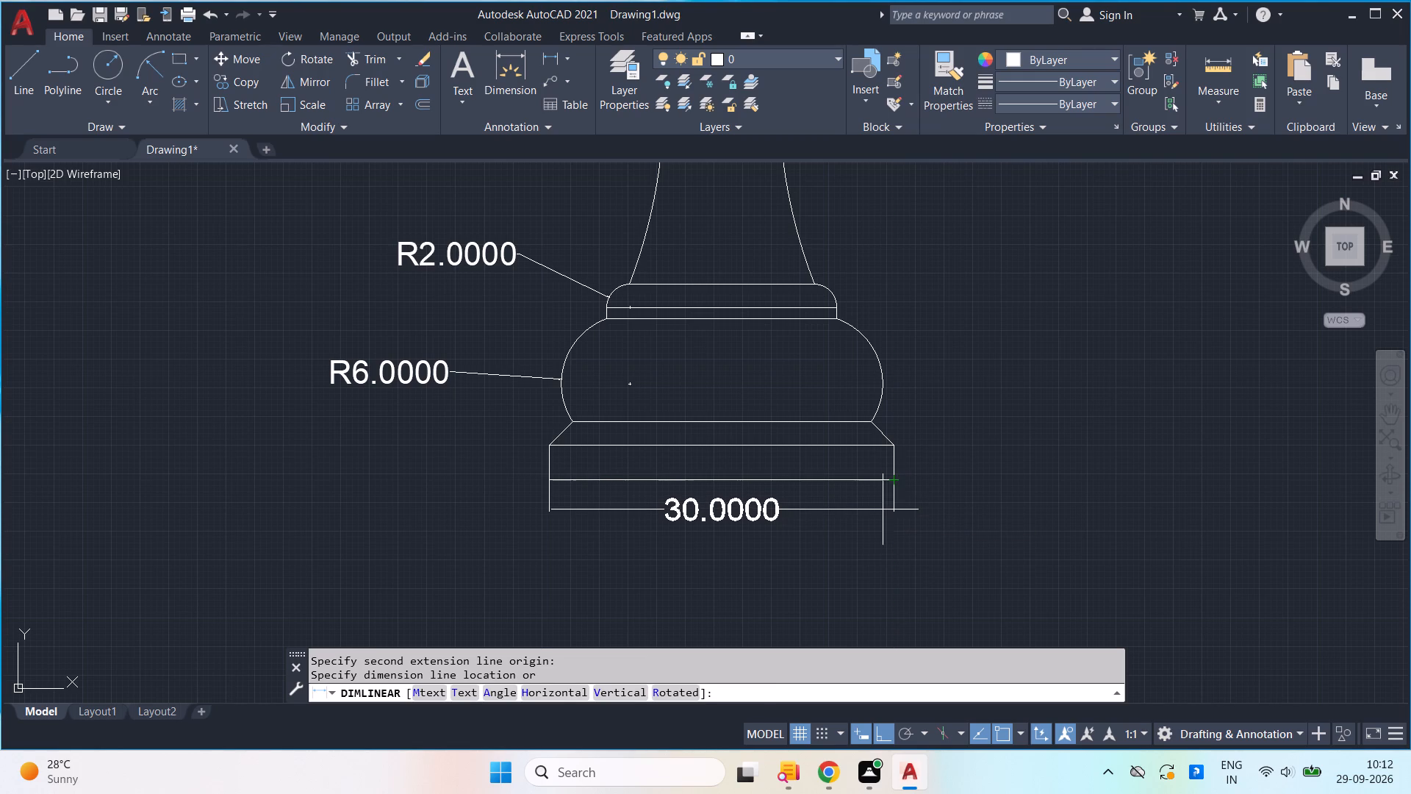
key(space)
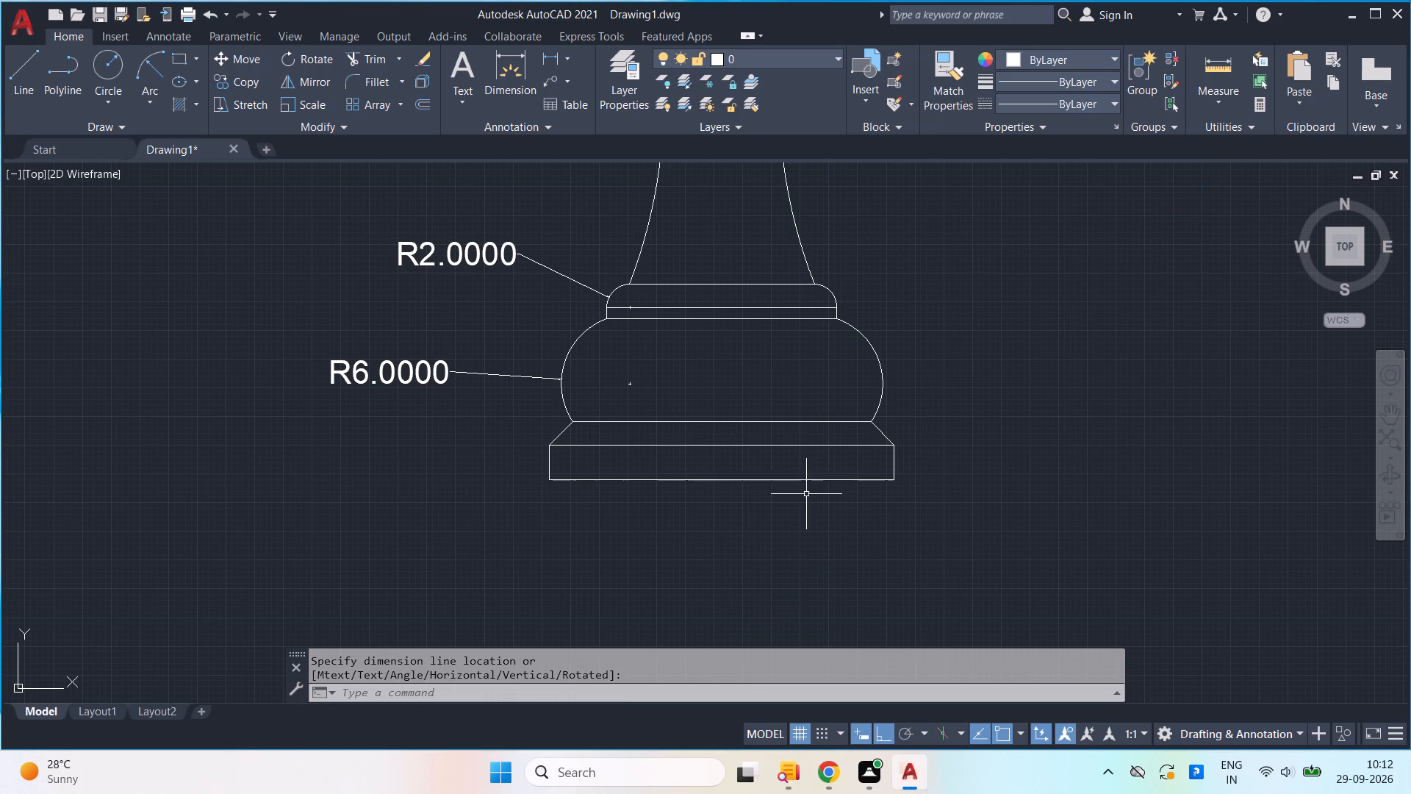
Add a horizontal linear dimension between the ends of the bulge's lower line, placing it below the base.
key(space)
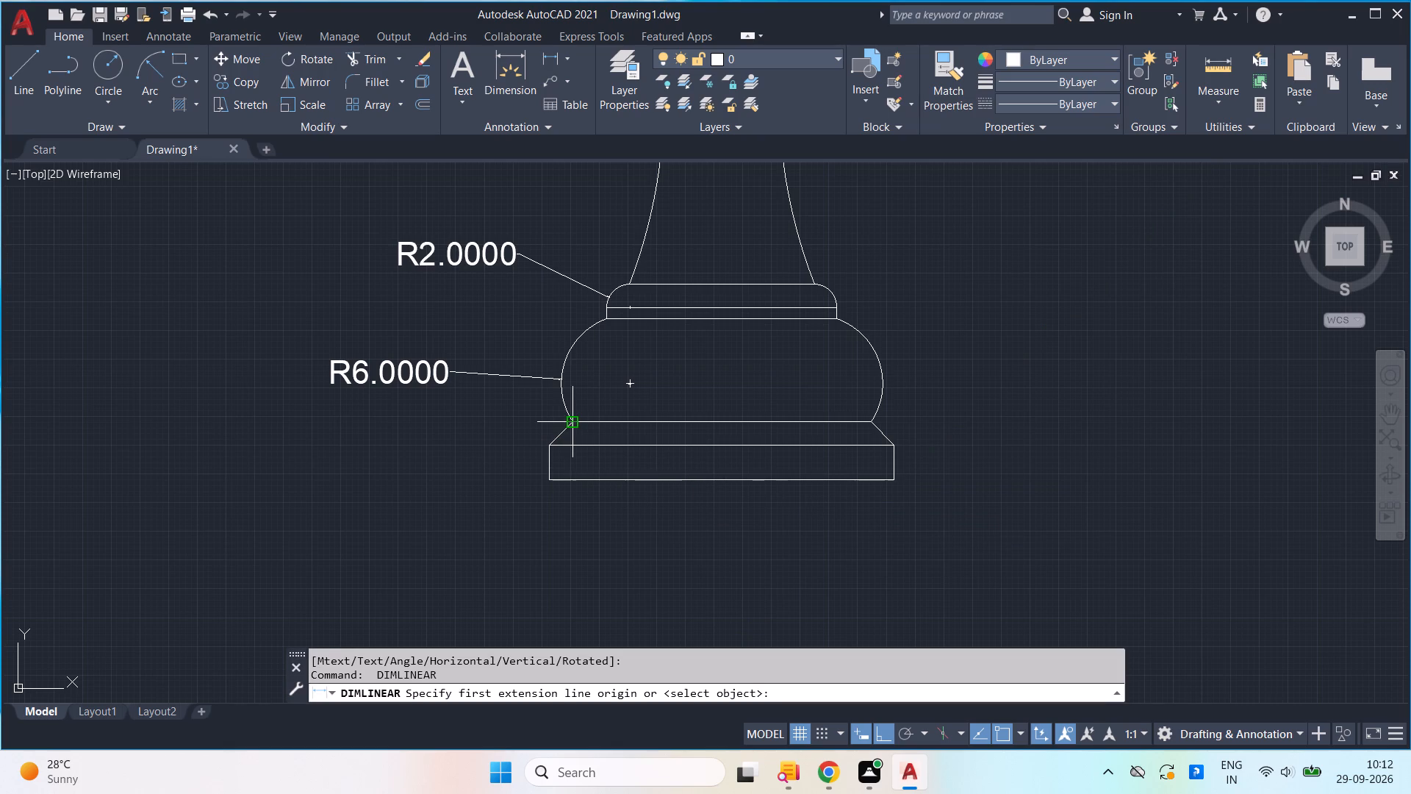
click(575, 421)
click(869, 423)
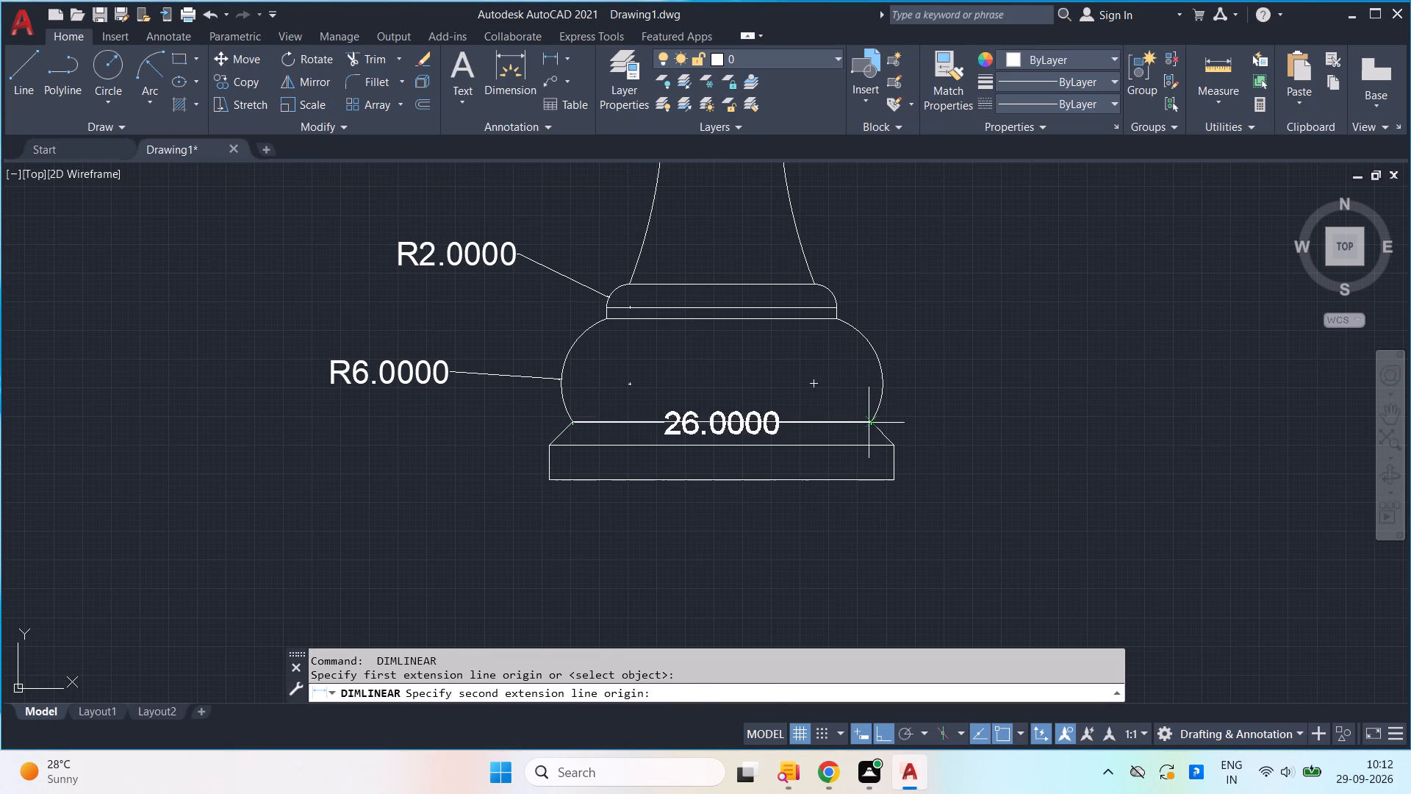
click(875, 506)
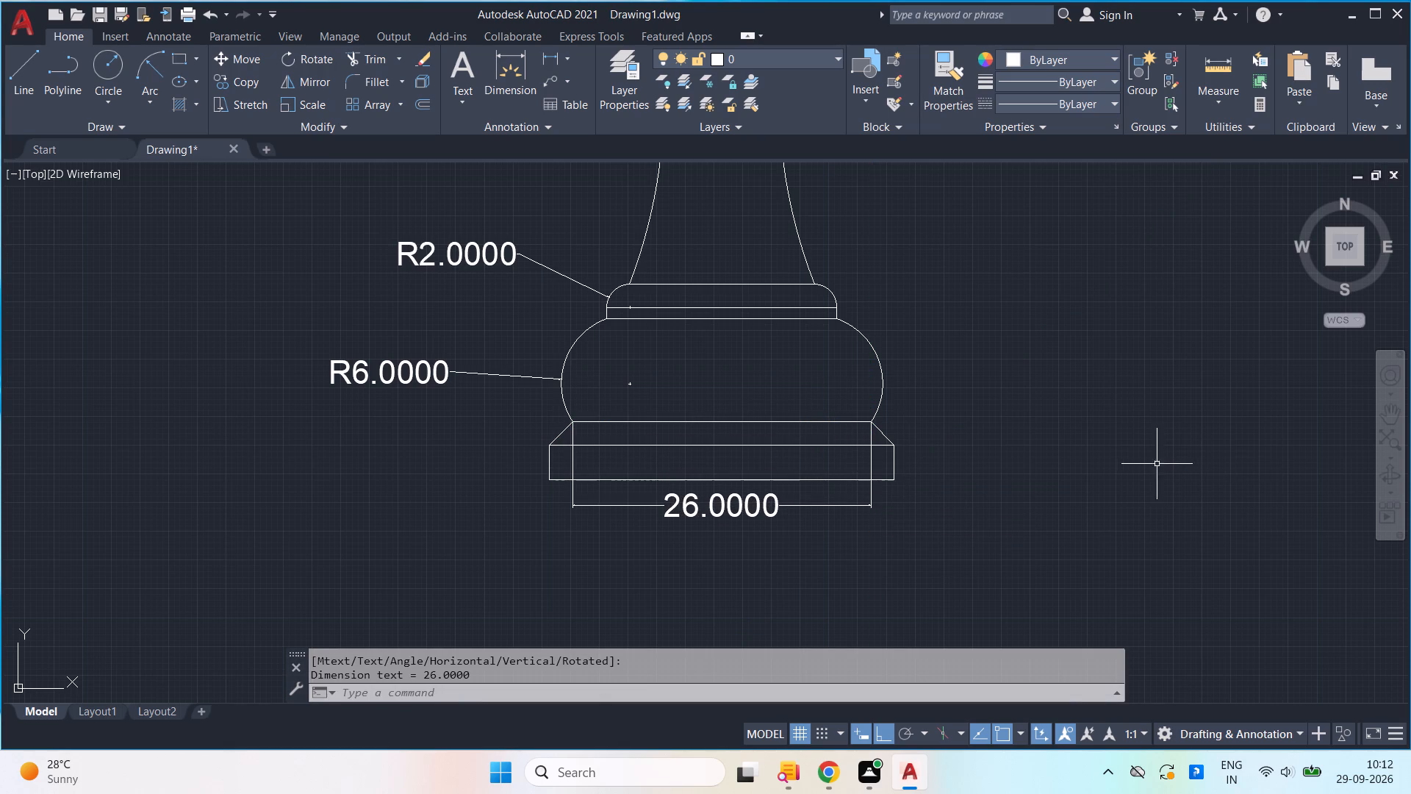
Add a vertical linear dimension for the neck, from the lower collar's top line to the upper collar's underside, placed right of the profile.
key(space)
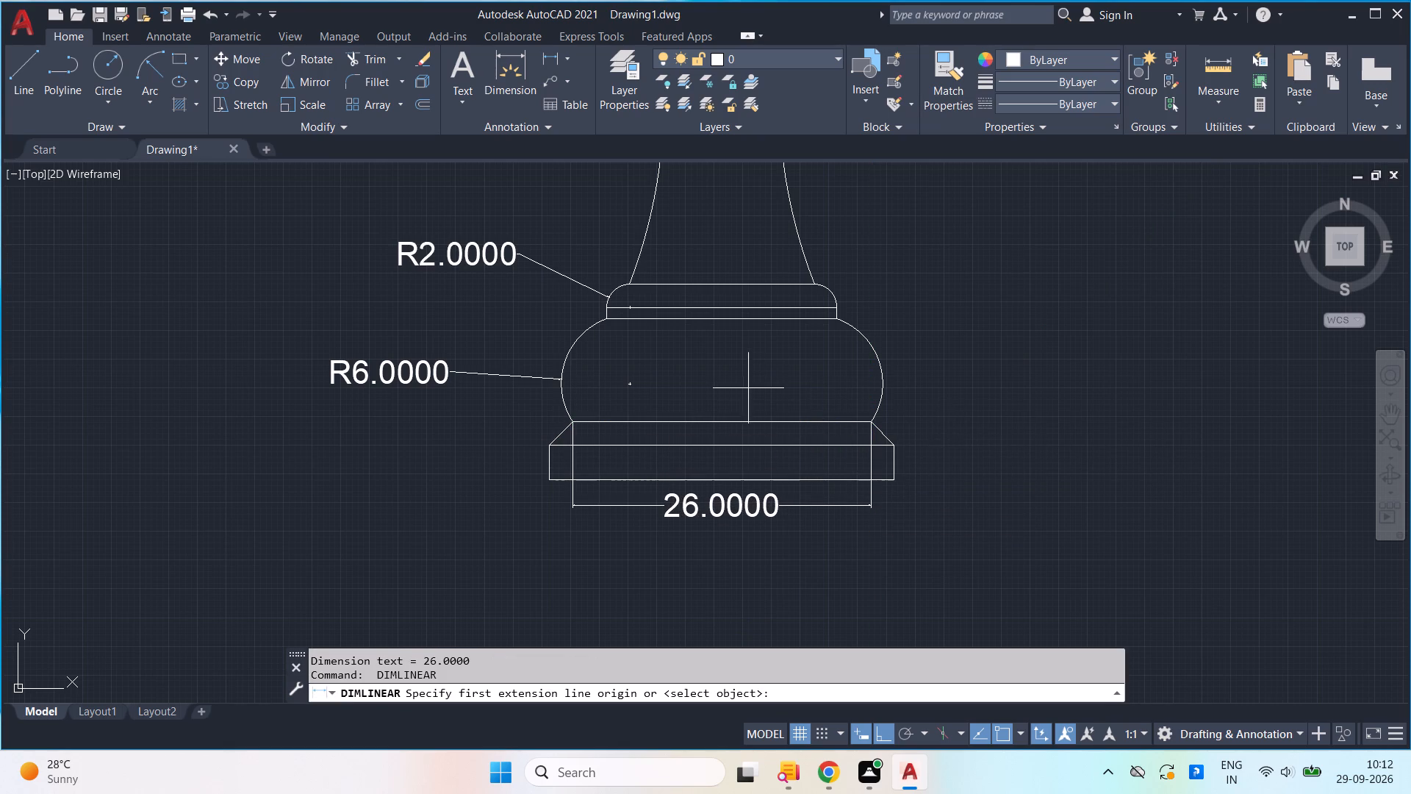
middle_drag(747, 387, 747, 458)
scroll(747, 390, down, 1)
click(730, 388)
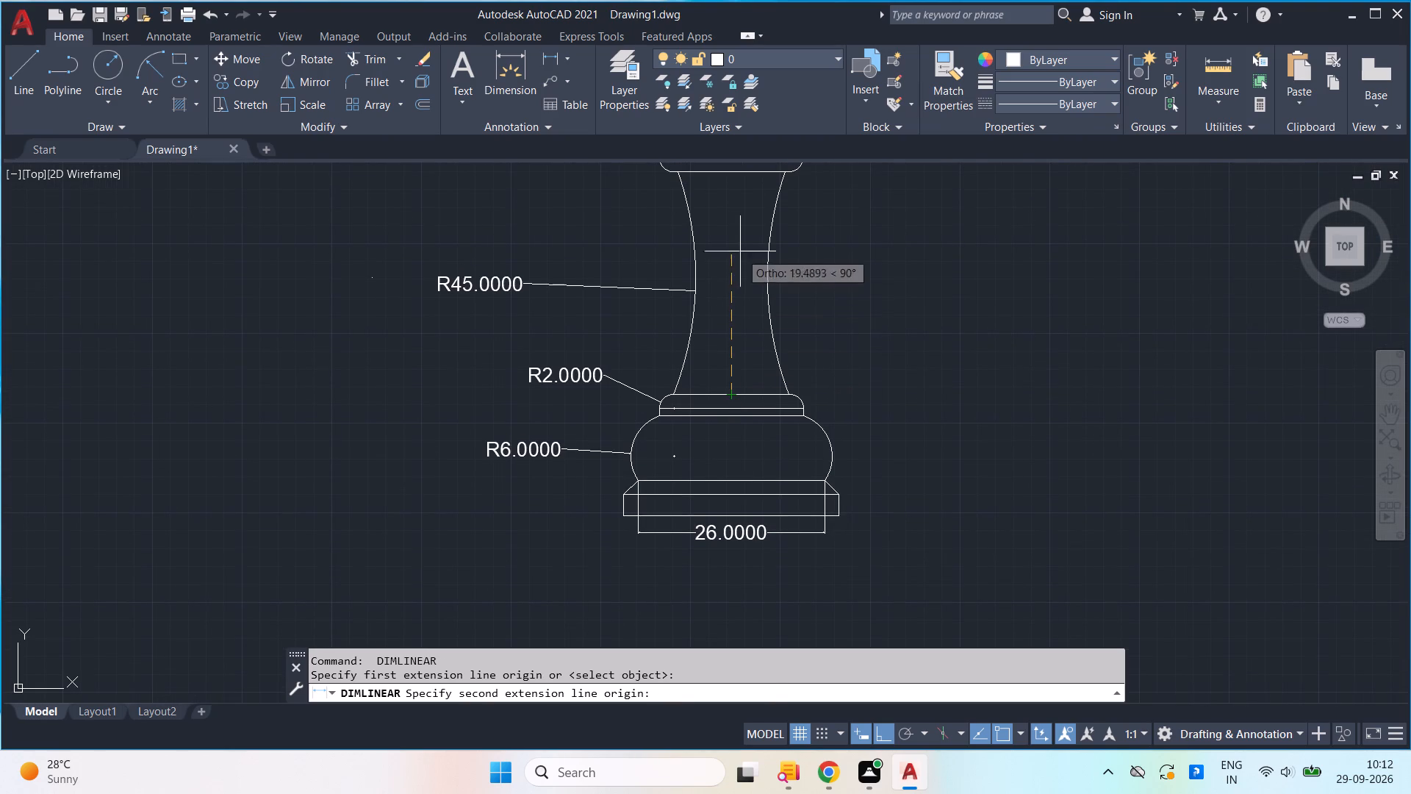
click(734, 174)
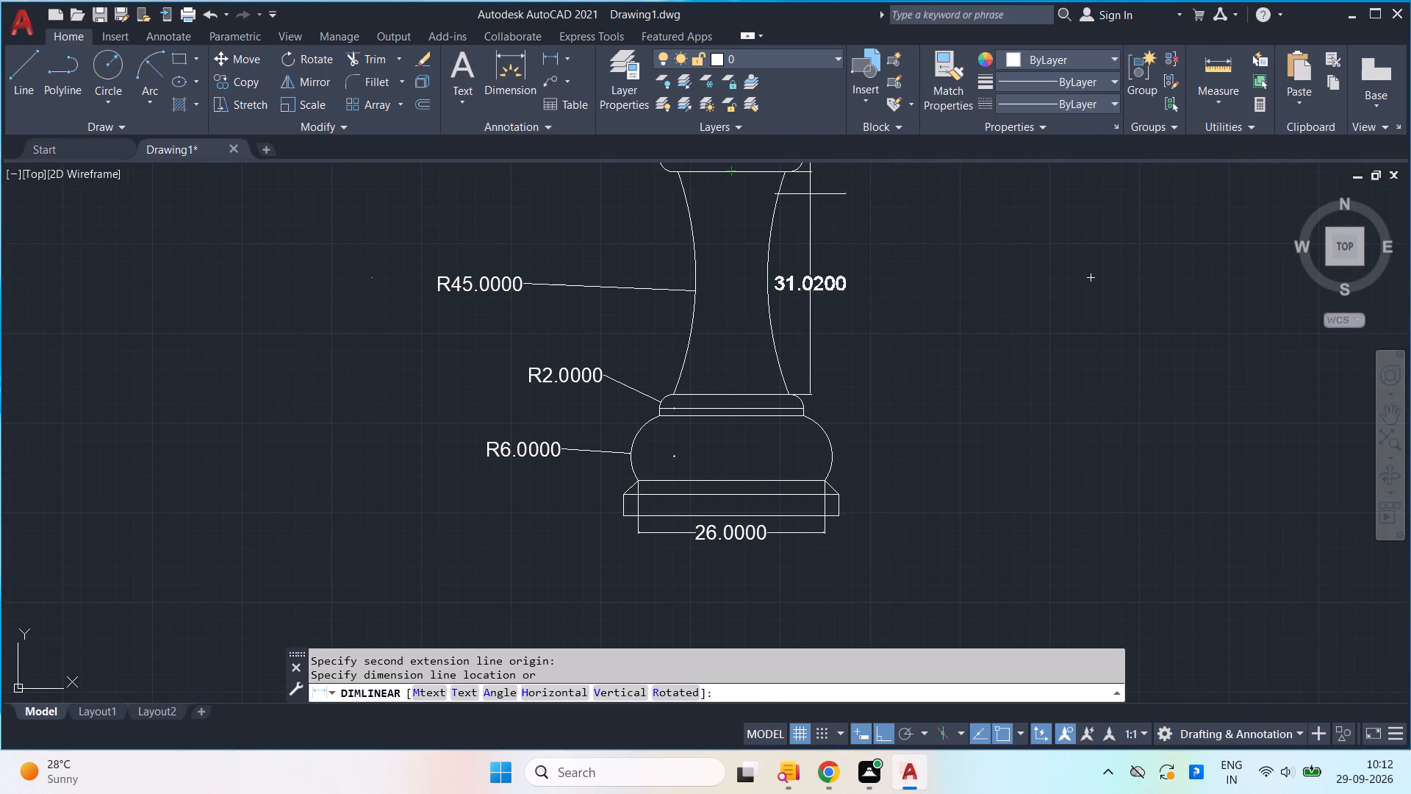
click(852, 202)
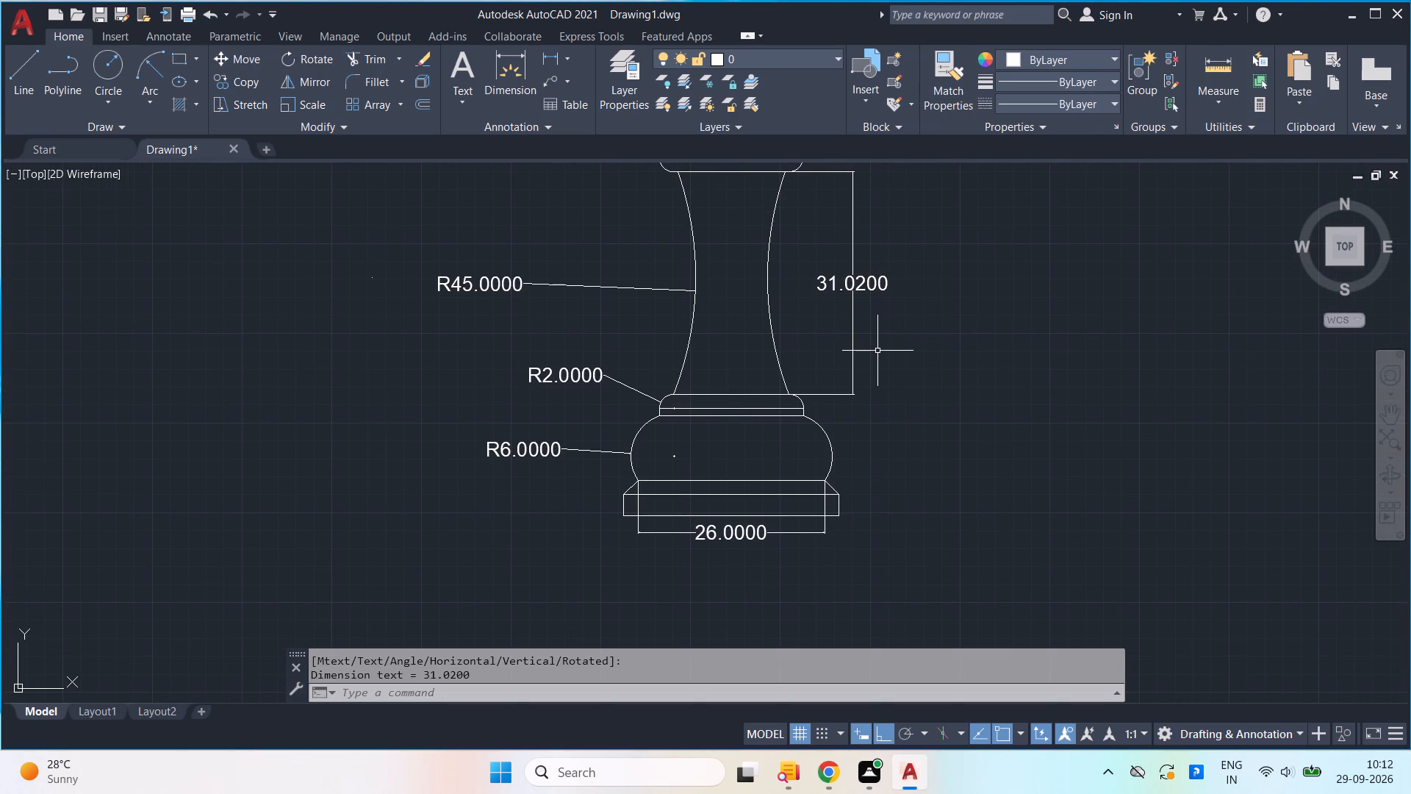
Add a vertical linear dimension for the base bulge's height, between its lower and upper lines, placed right of the profile.
key(space)
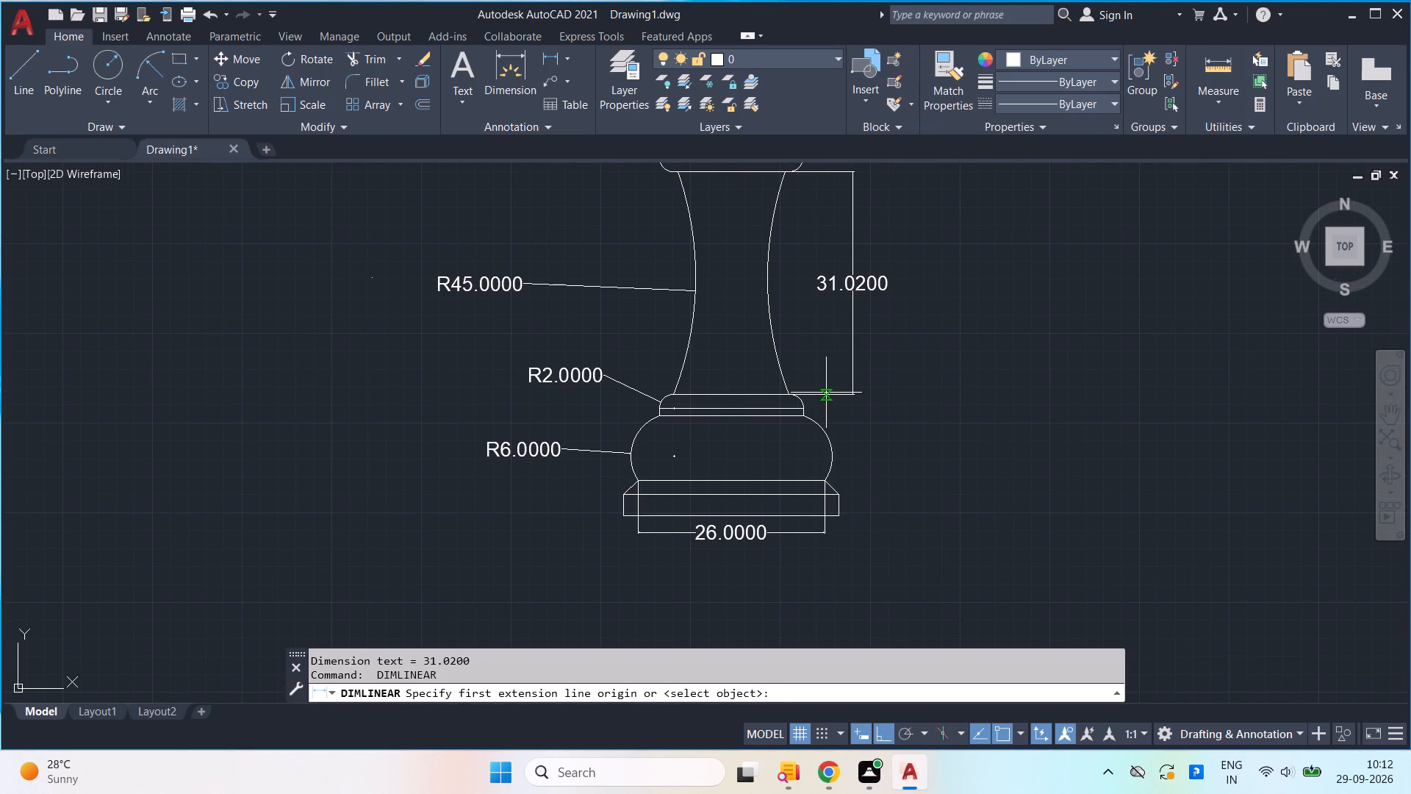
click(733, 477)
click(732, 418)
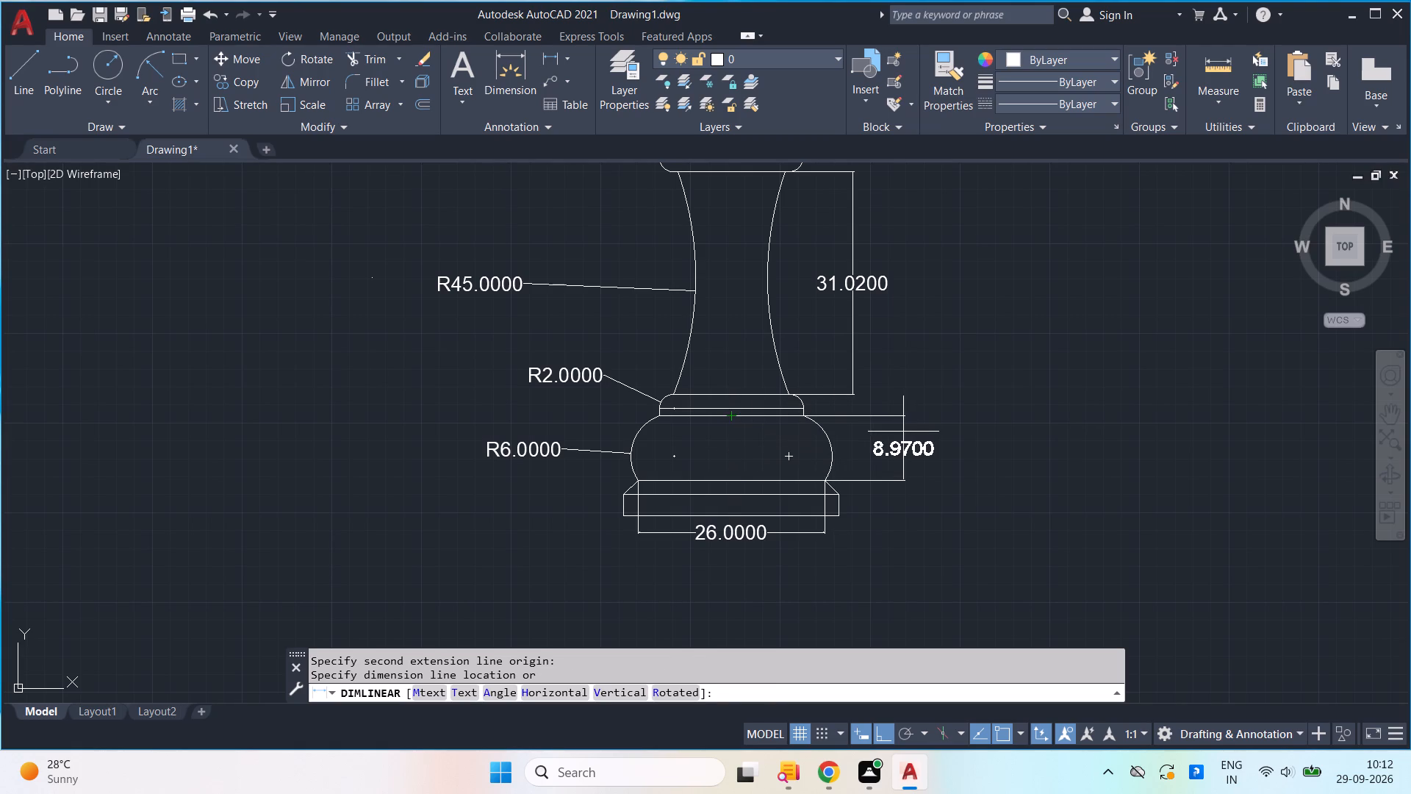
click(903, 432)
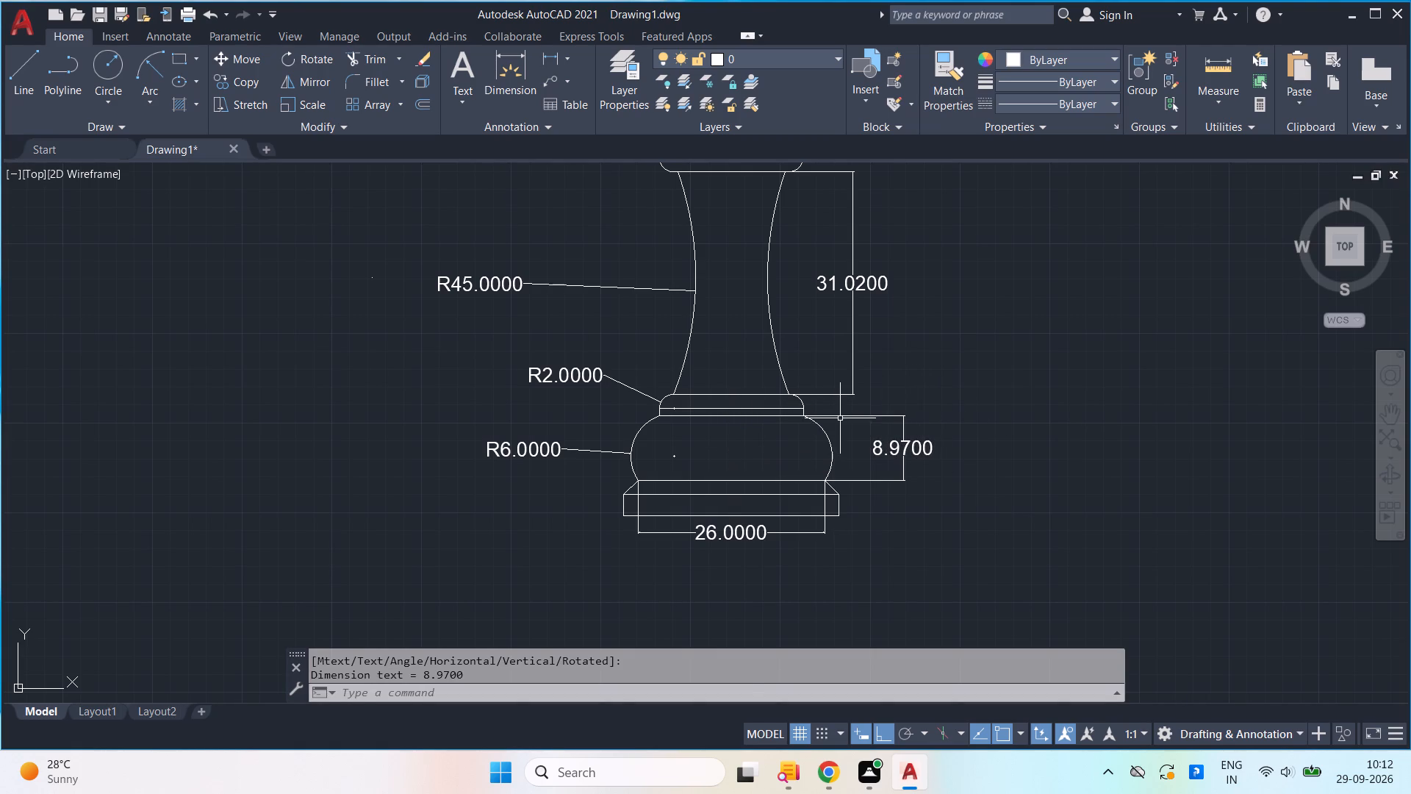
Add a vertical linear dimension for the base's chamfered band, between the slab's top line and the bulge's lower line, placed right of the profile.
key(space)
scroll(767, 536, up, 1)
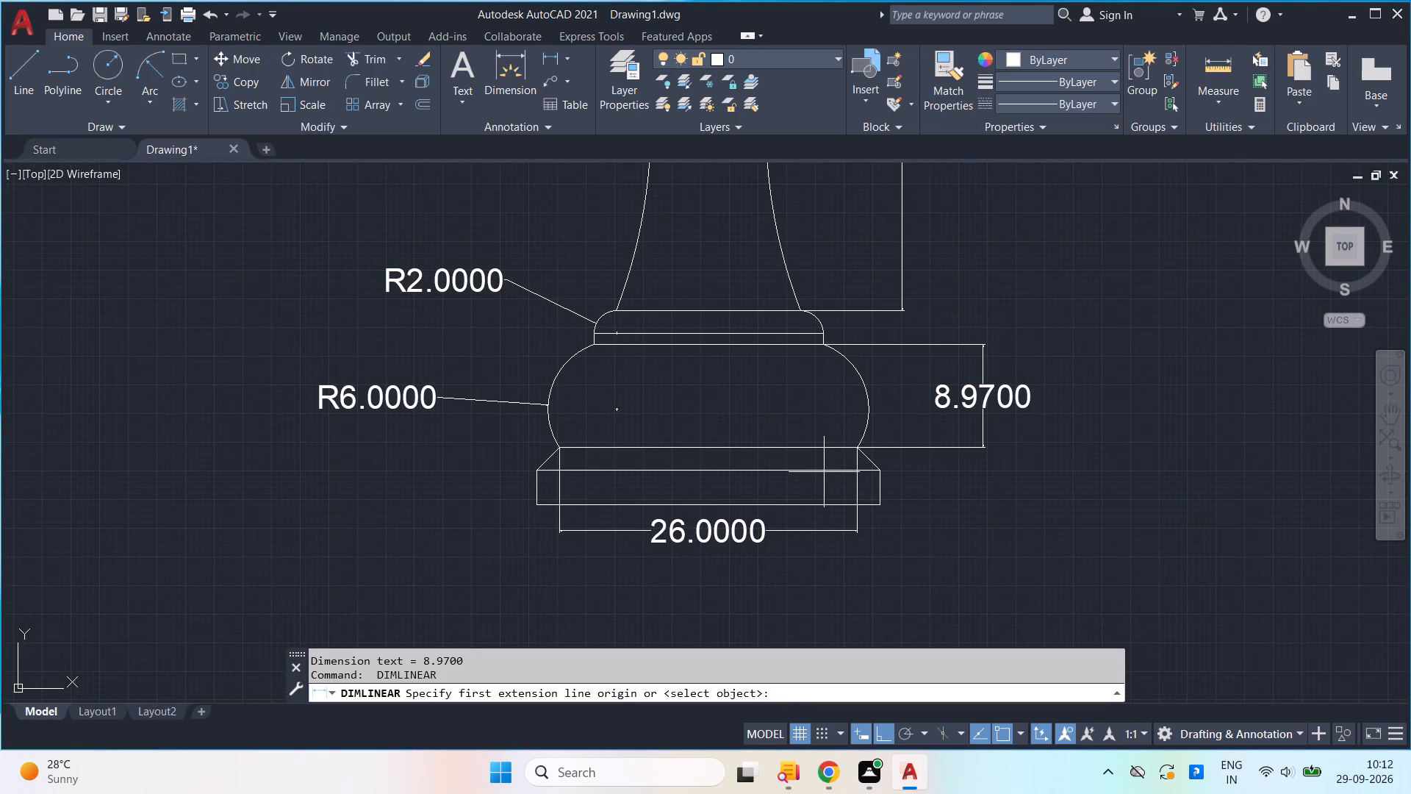
click(824, 472)
click(819, 449)
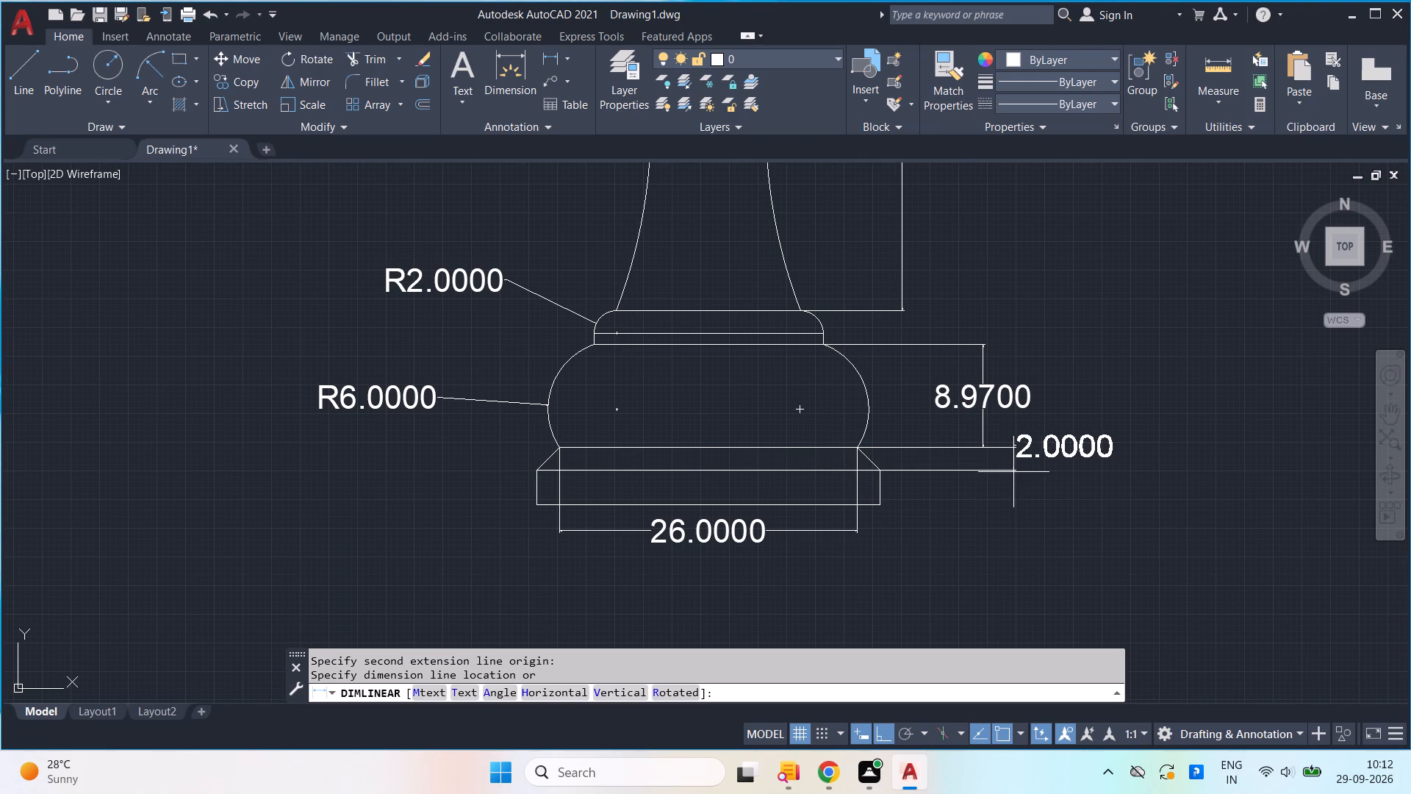
click(1016, 473)
Add a vertical linear dimension for the bottom slab's height, from its lower right corner to its top line, placed just right of the slab.
key(space)
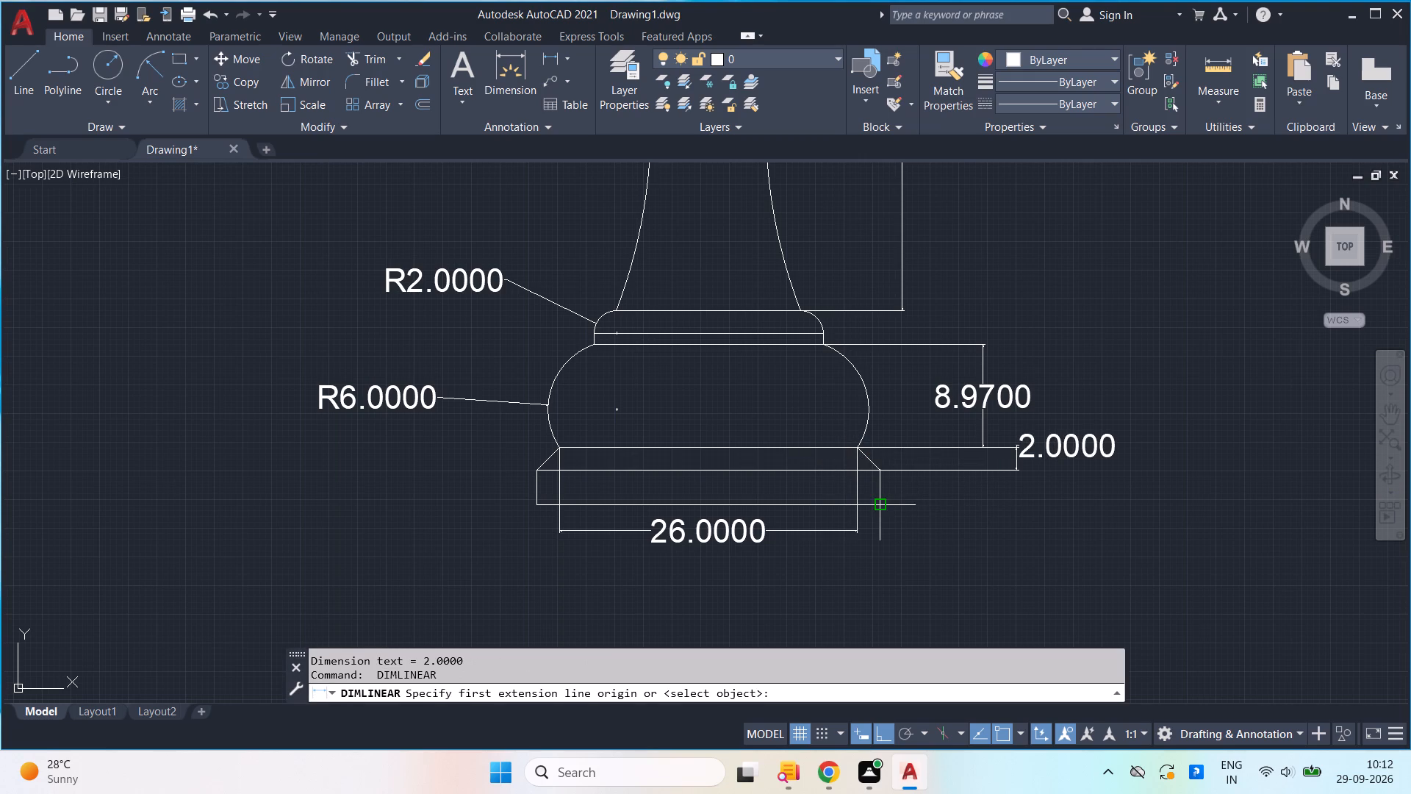
click(885, 501)
click(875, 468)
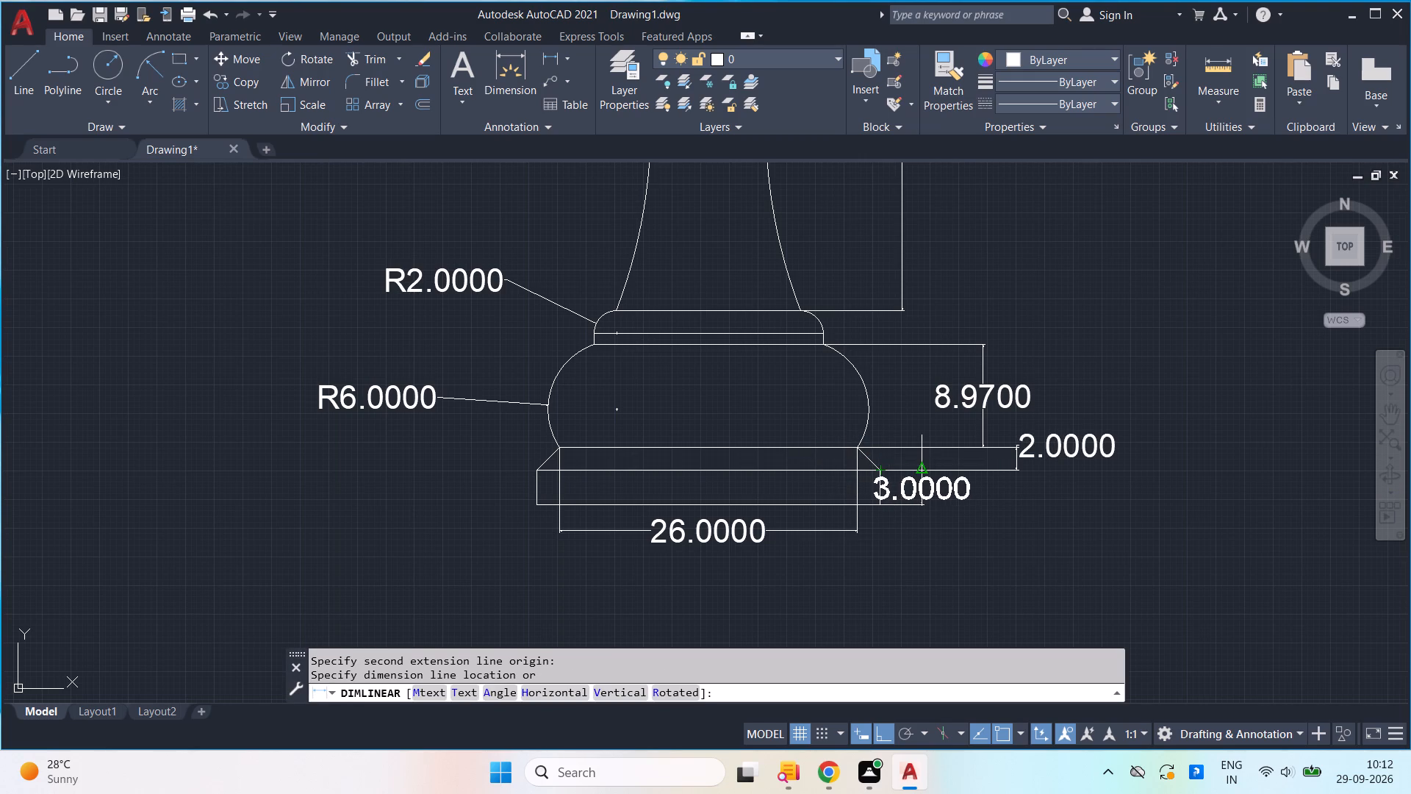
click(924, 474)
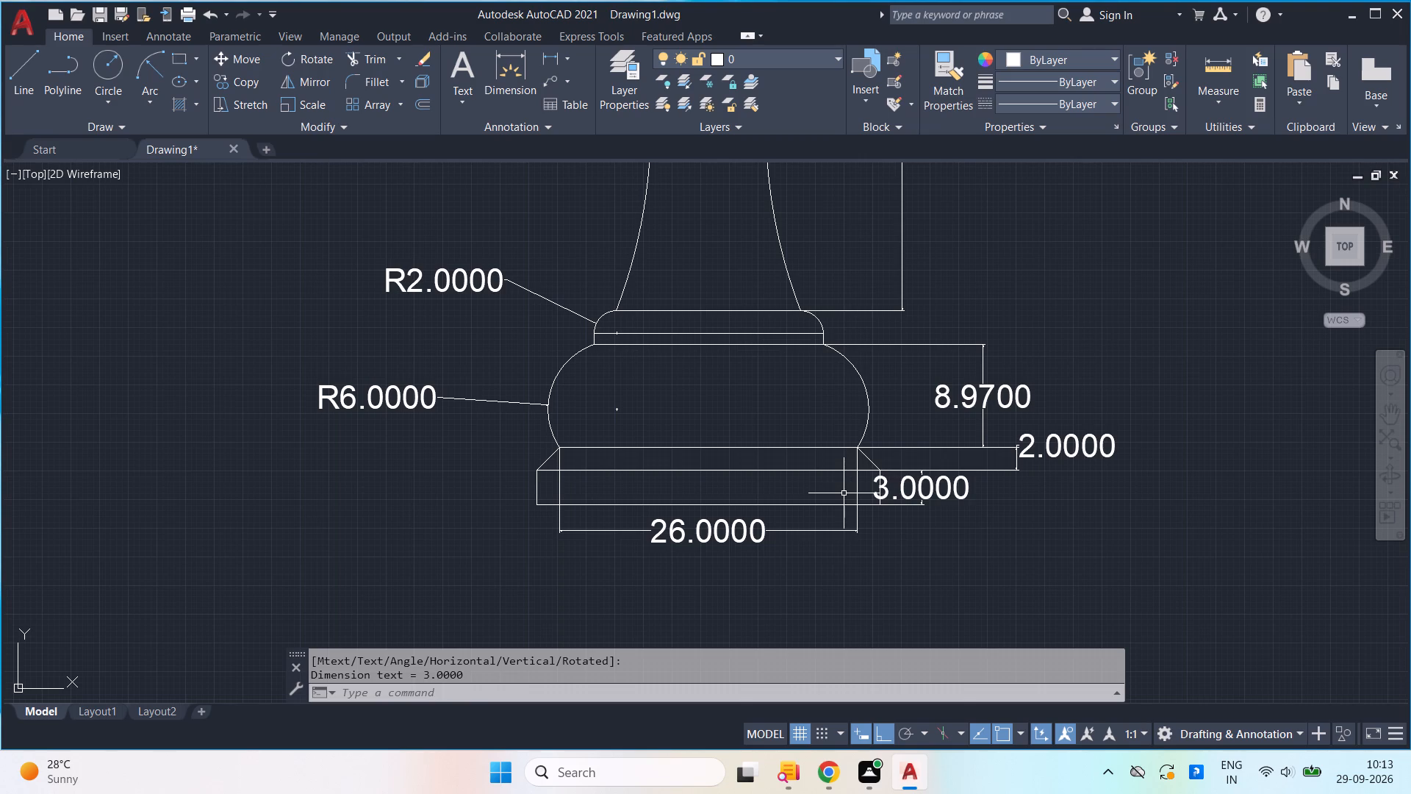
Add a vertical linear dimension for the upper collar's thickness, between its lower and upper lines, placed right of the profile.
key(space)
scroll(793, 404, down, 1)
middle_drag(755, 384, 729, 526)
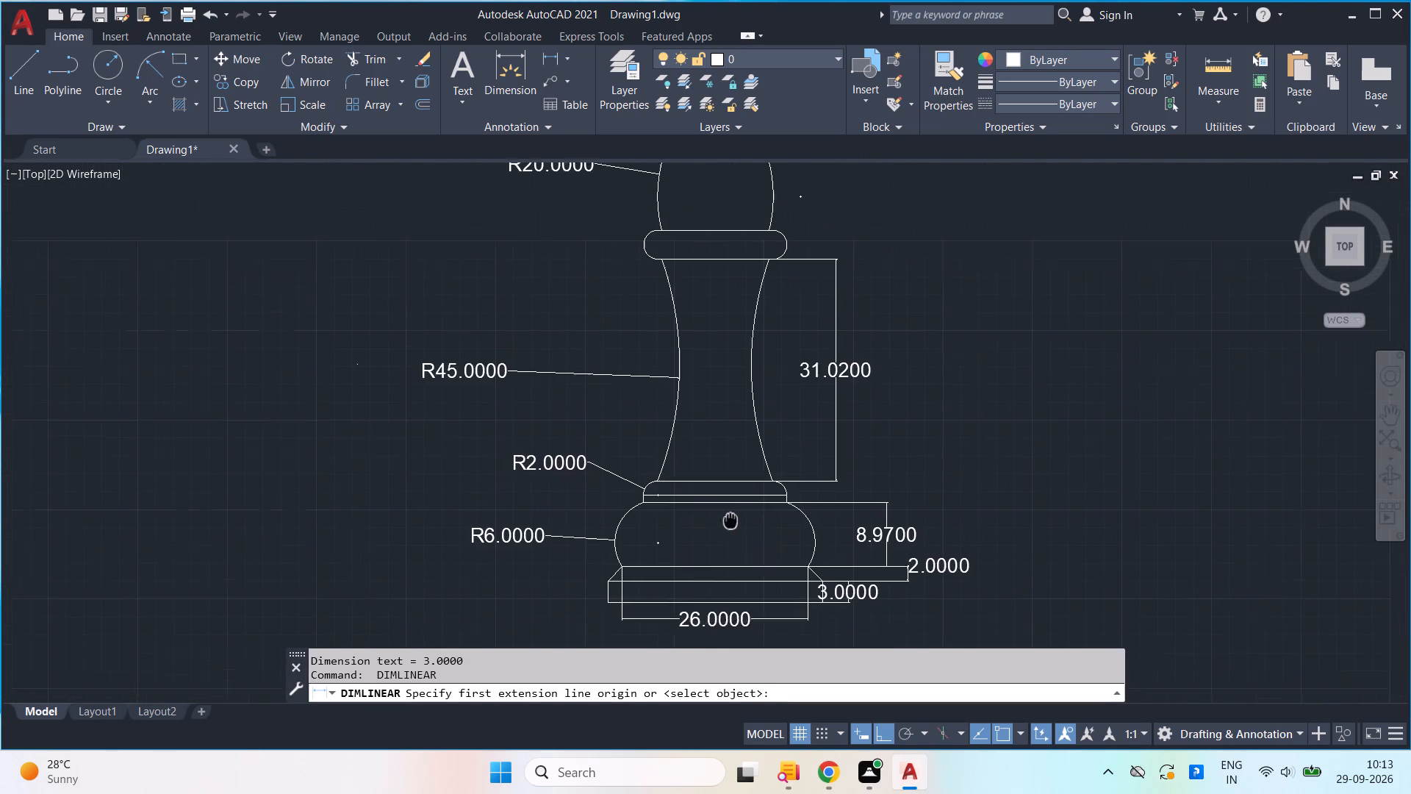
middle_drag(729, 526, 722, 546)
click(705, 287)
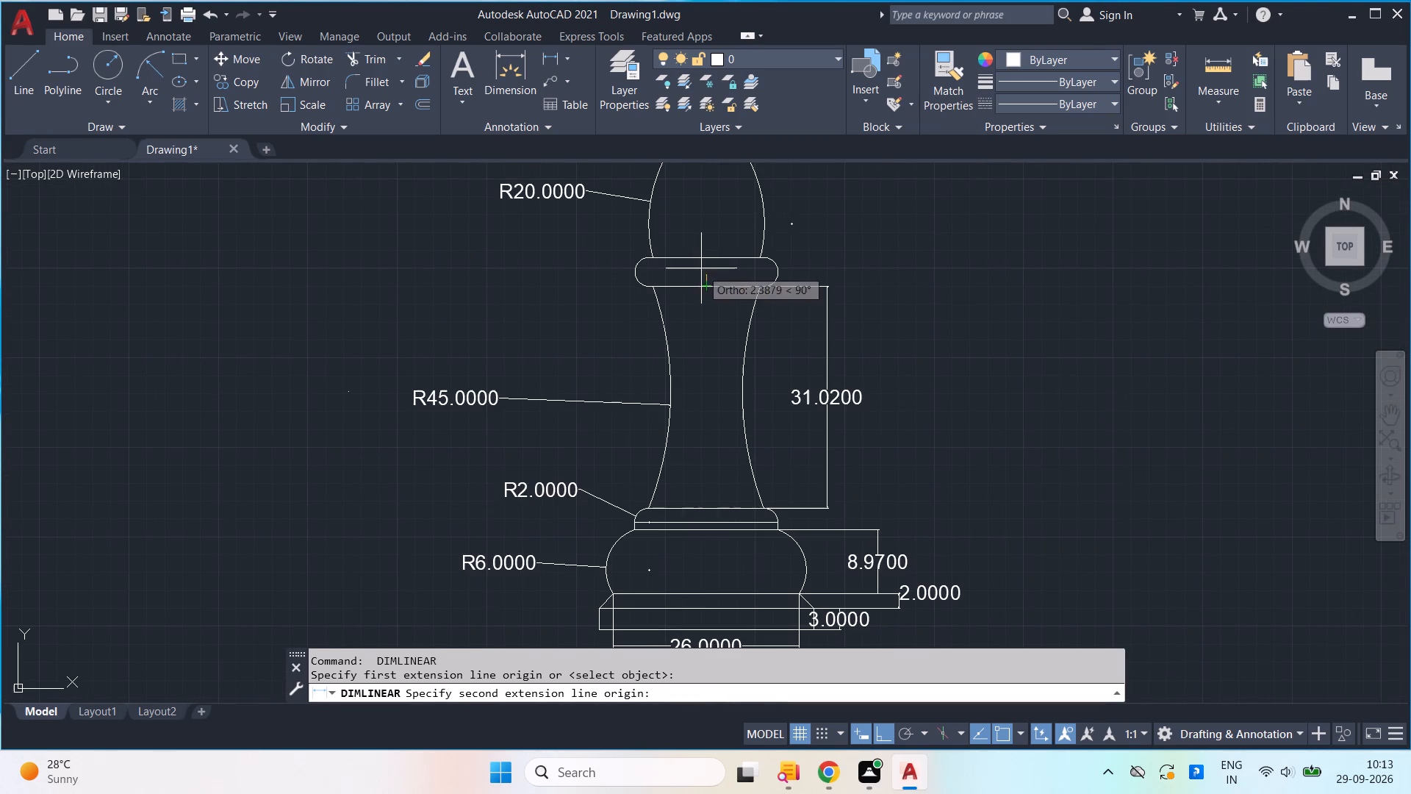
click(705, 257)
click(856, 268)
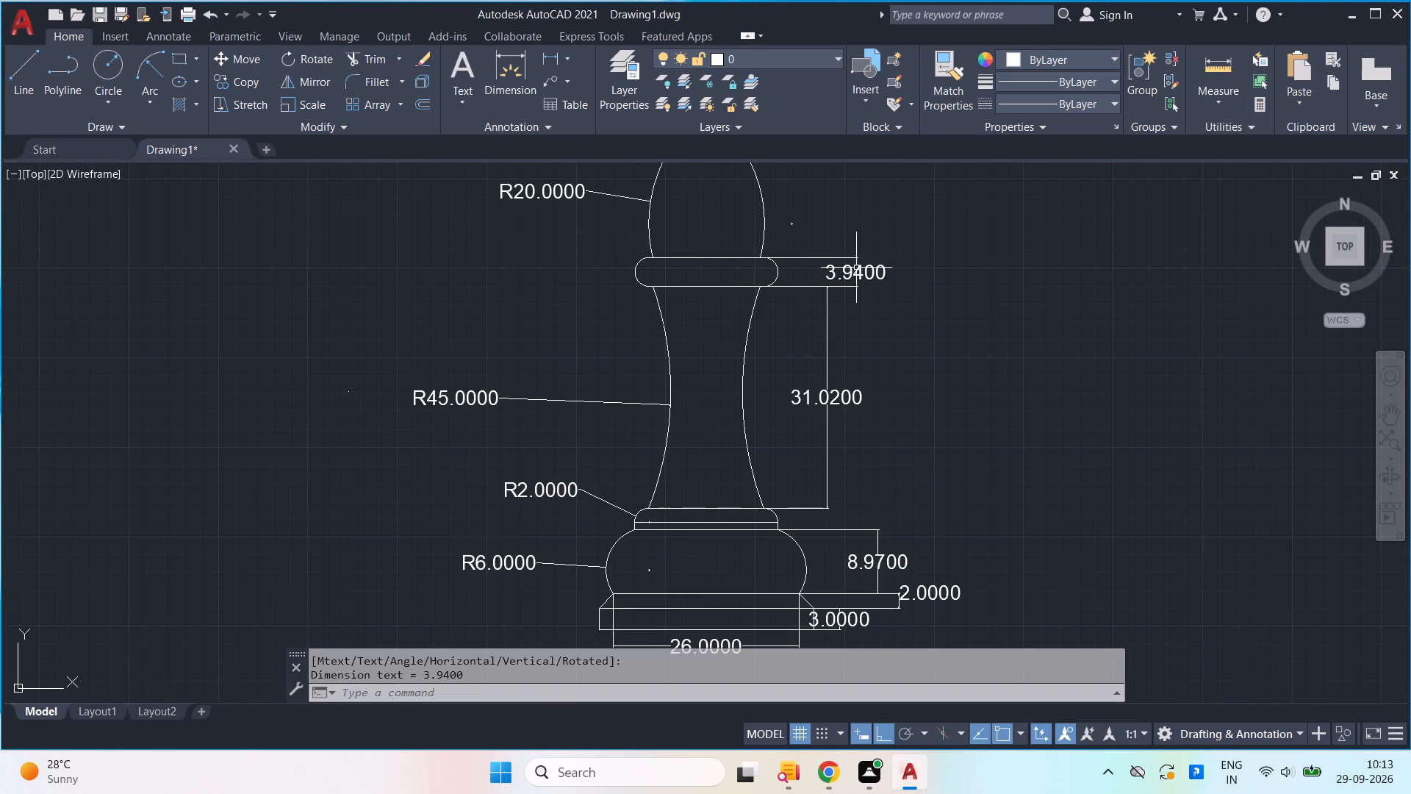
Add a vertical linear dimension for the head, from the upper collar's top line to the short line under the ball, placed right of the profile.
key(space)
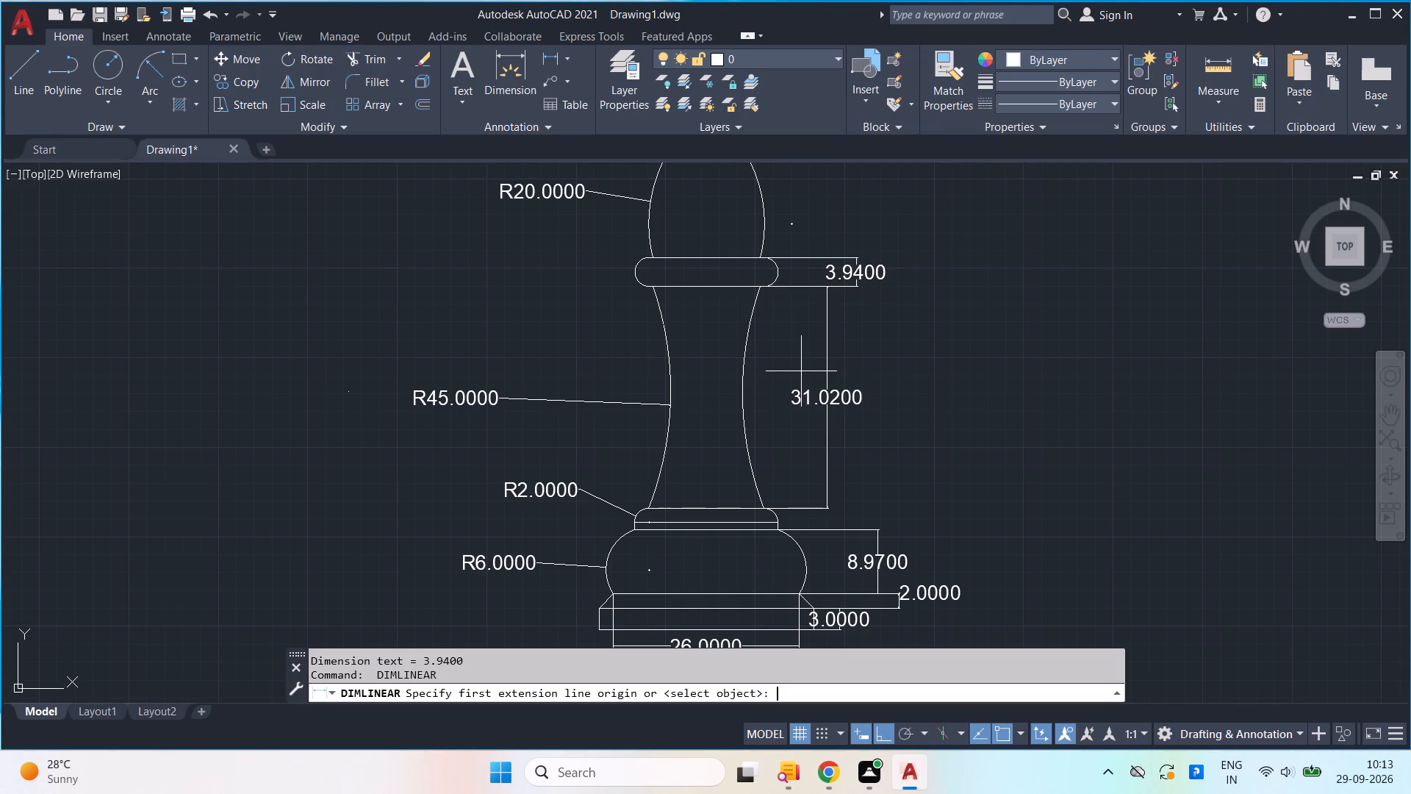
middle_drag(736, 346, 711, 471)
click(686, 381)
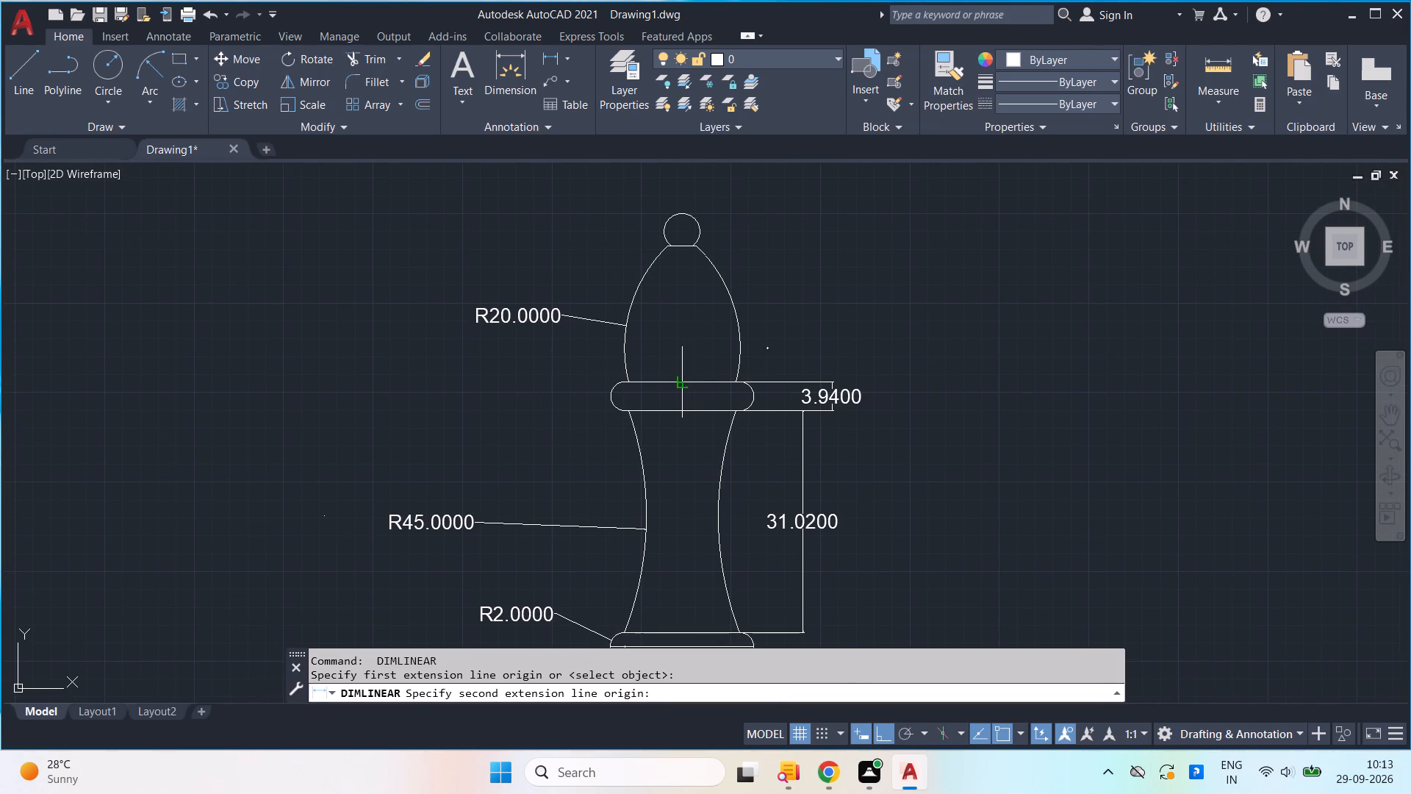
click(681, 246)
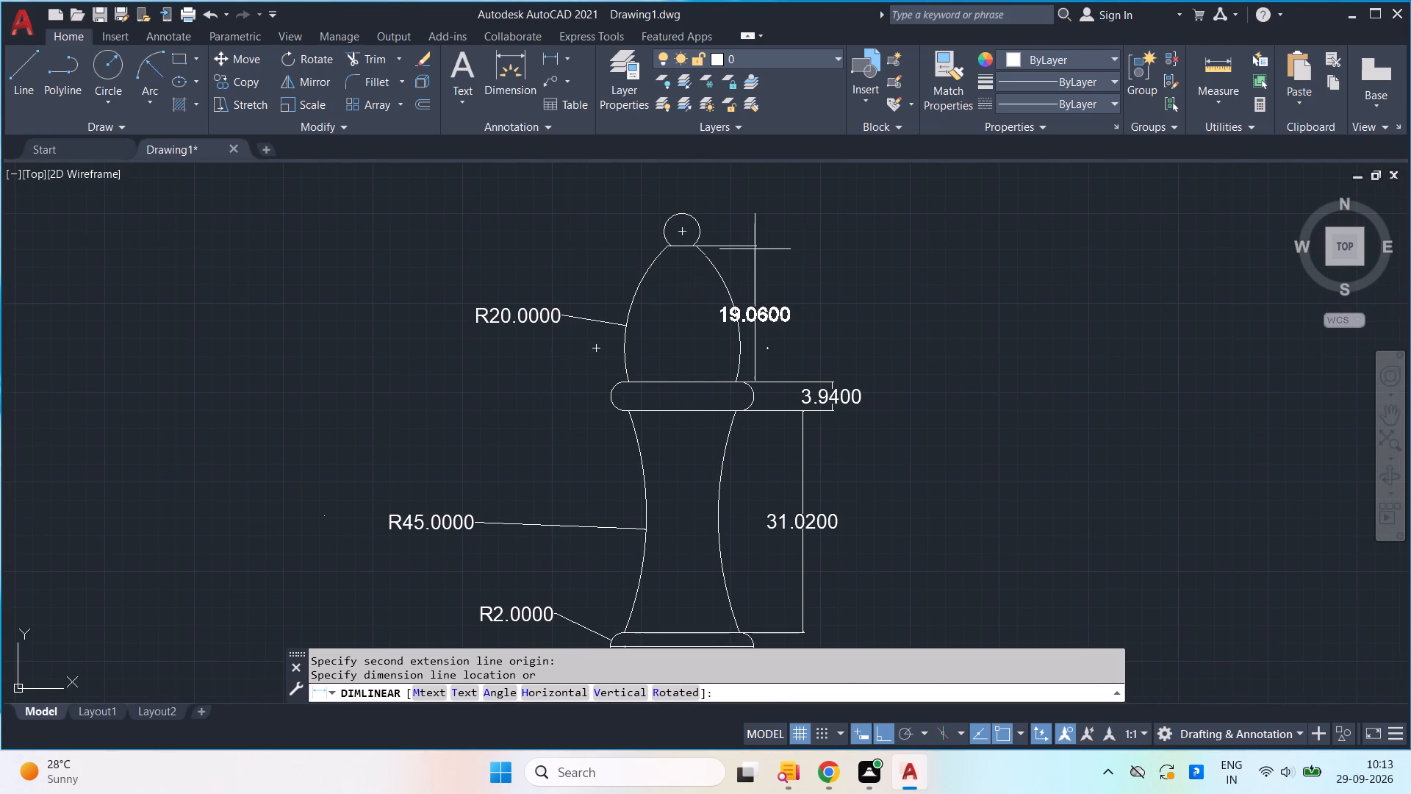
click(879, 259)
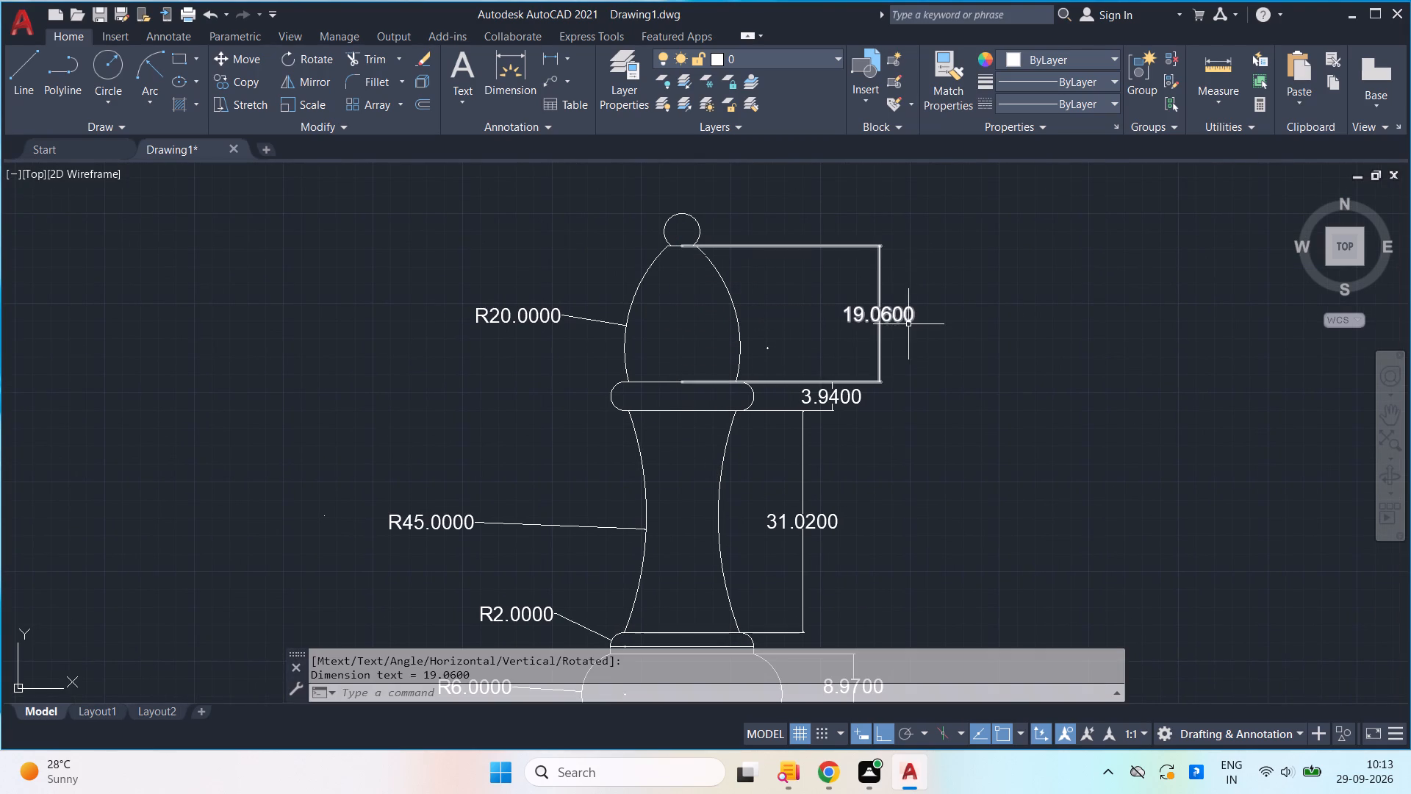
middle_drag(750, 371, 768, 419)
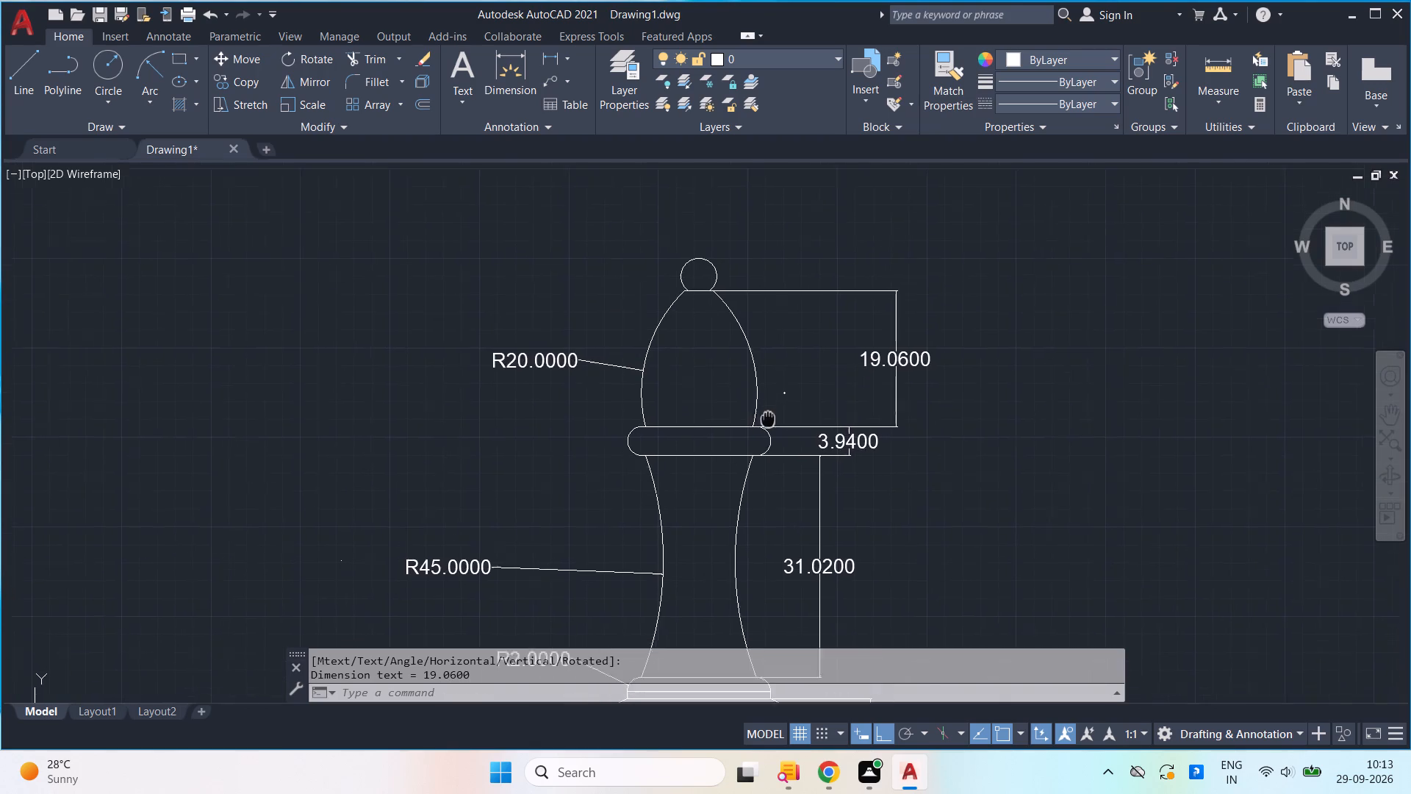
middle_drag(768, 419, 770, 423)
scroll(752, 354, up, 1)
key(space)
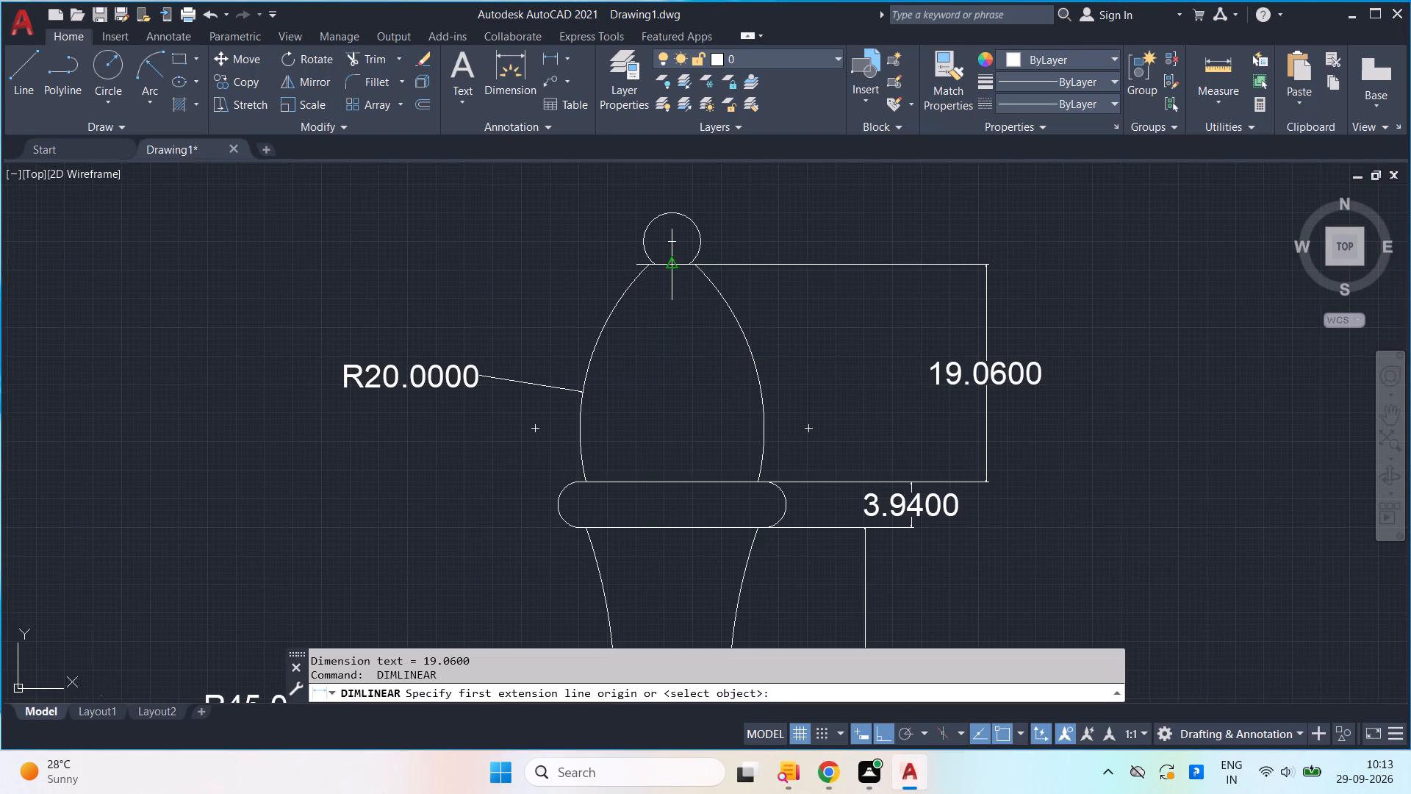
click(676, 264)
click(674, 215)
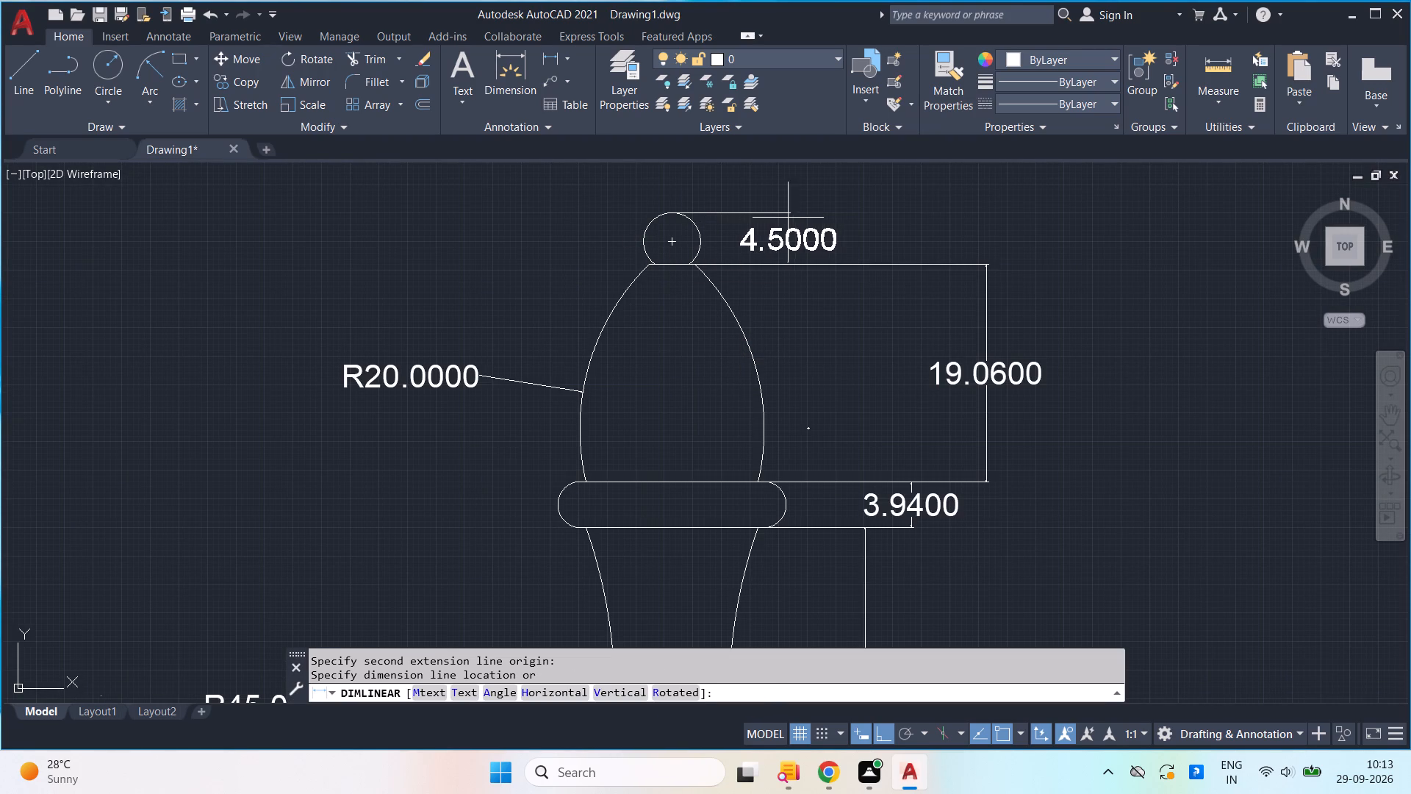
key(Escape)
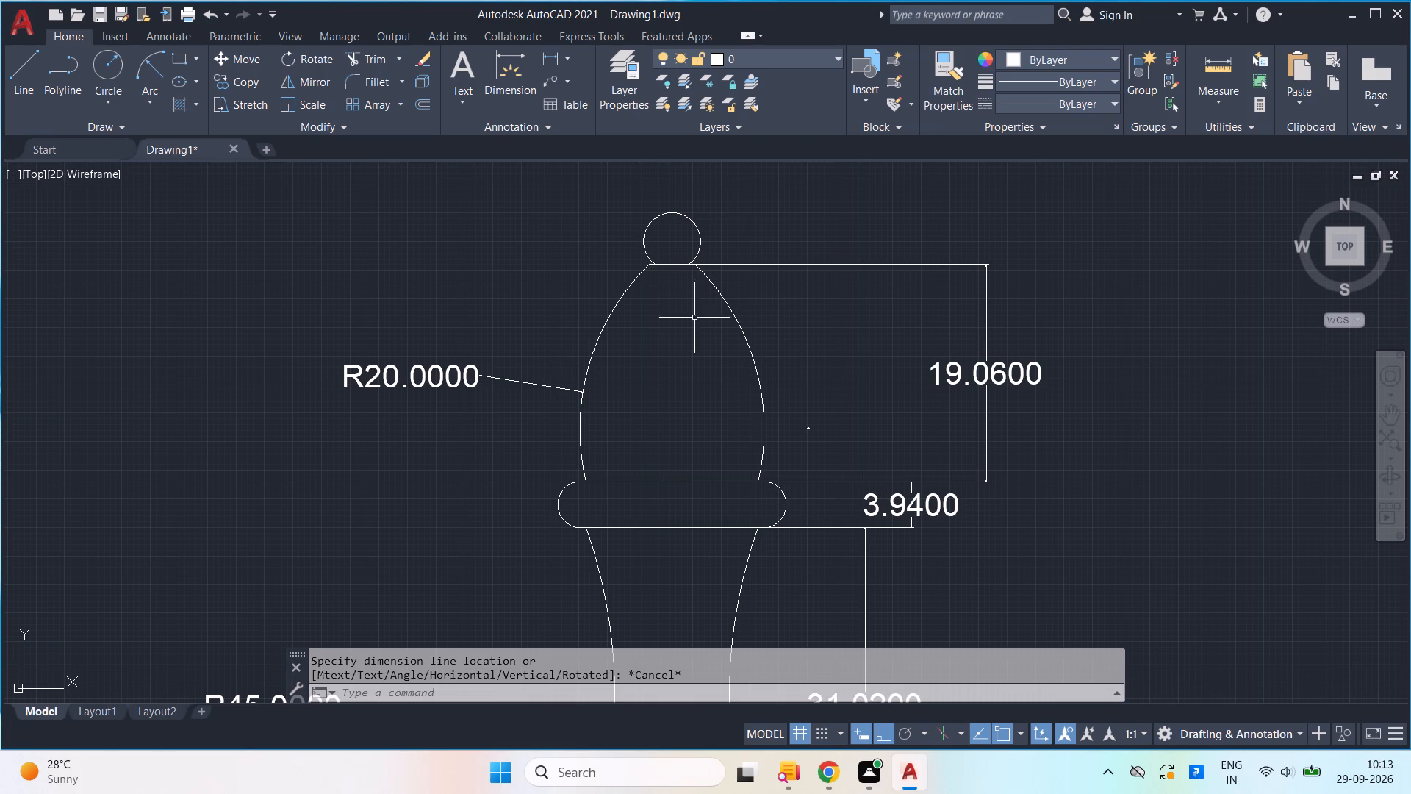
Add a horizontal linear dimension across the top ball, between its left and right quadrants, placing it above the ball.
key(space)
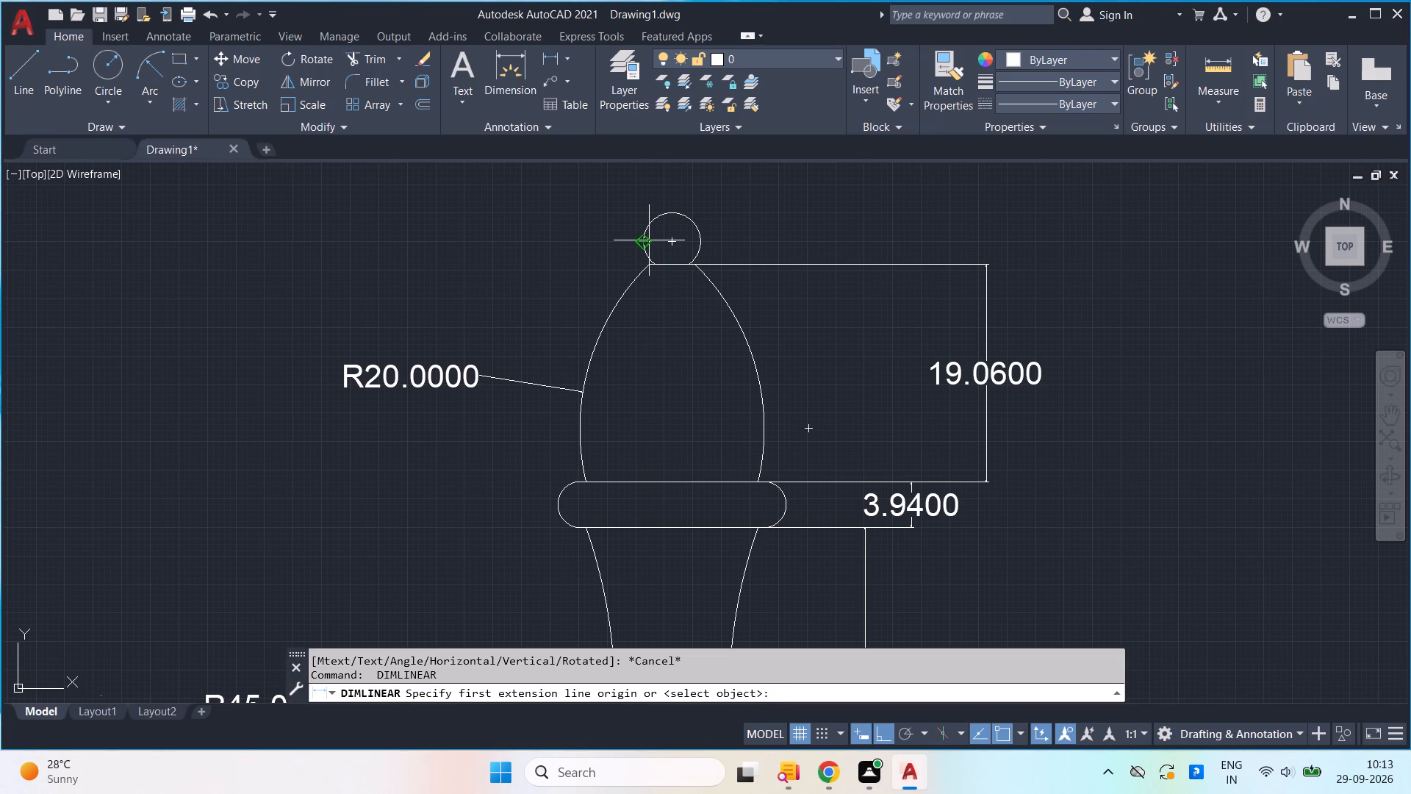
click(649, 240)
click(697, 243)
click(698, 195)
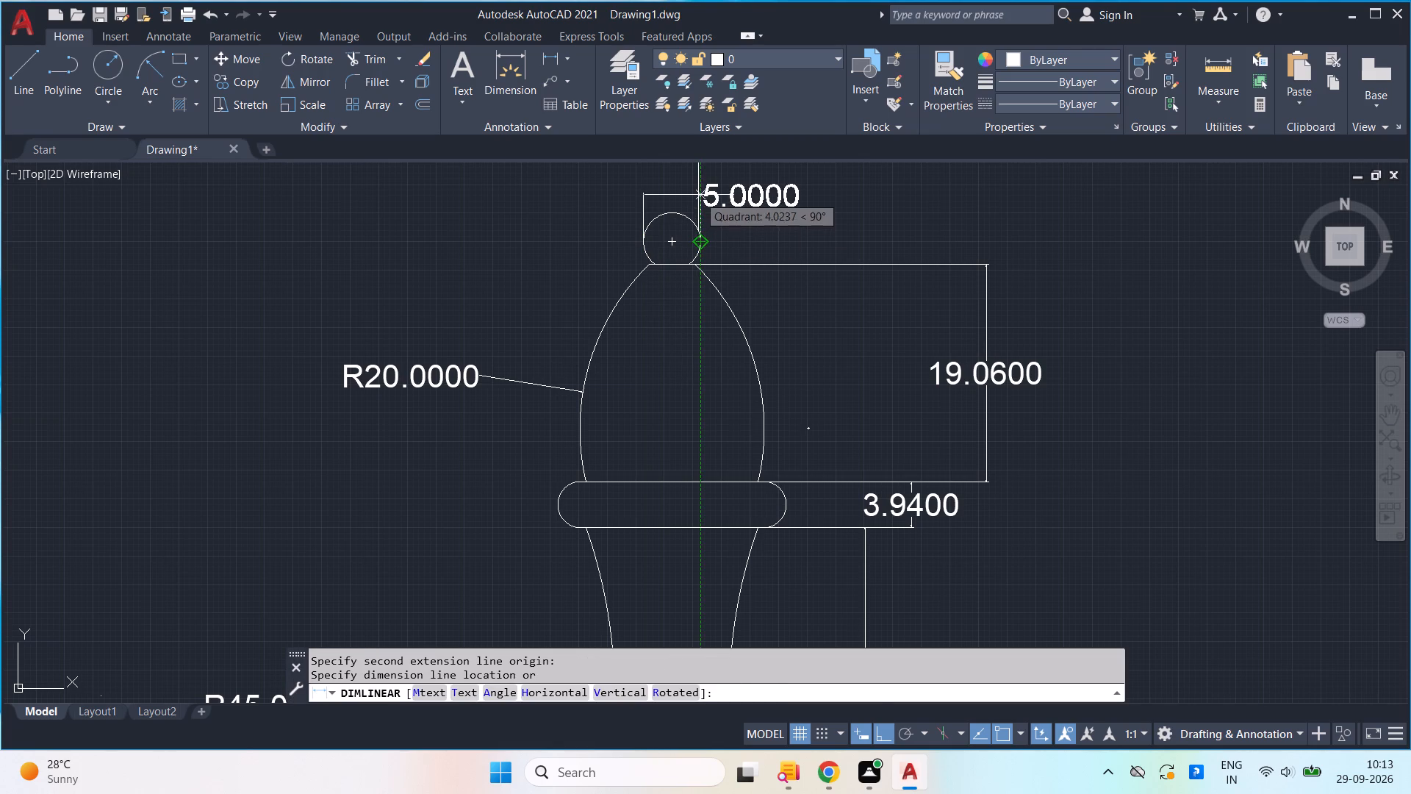
Add a horizontal linear dimension for the neck's top width, between its upper endpoints, placing it just below the upper collar.
scroll(798, 442, down, 2)
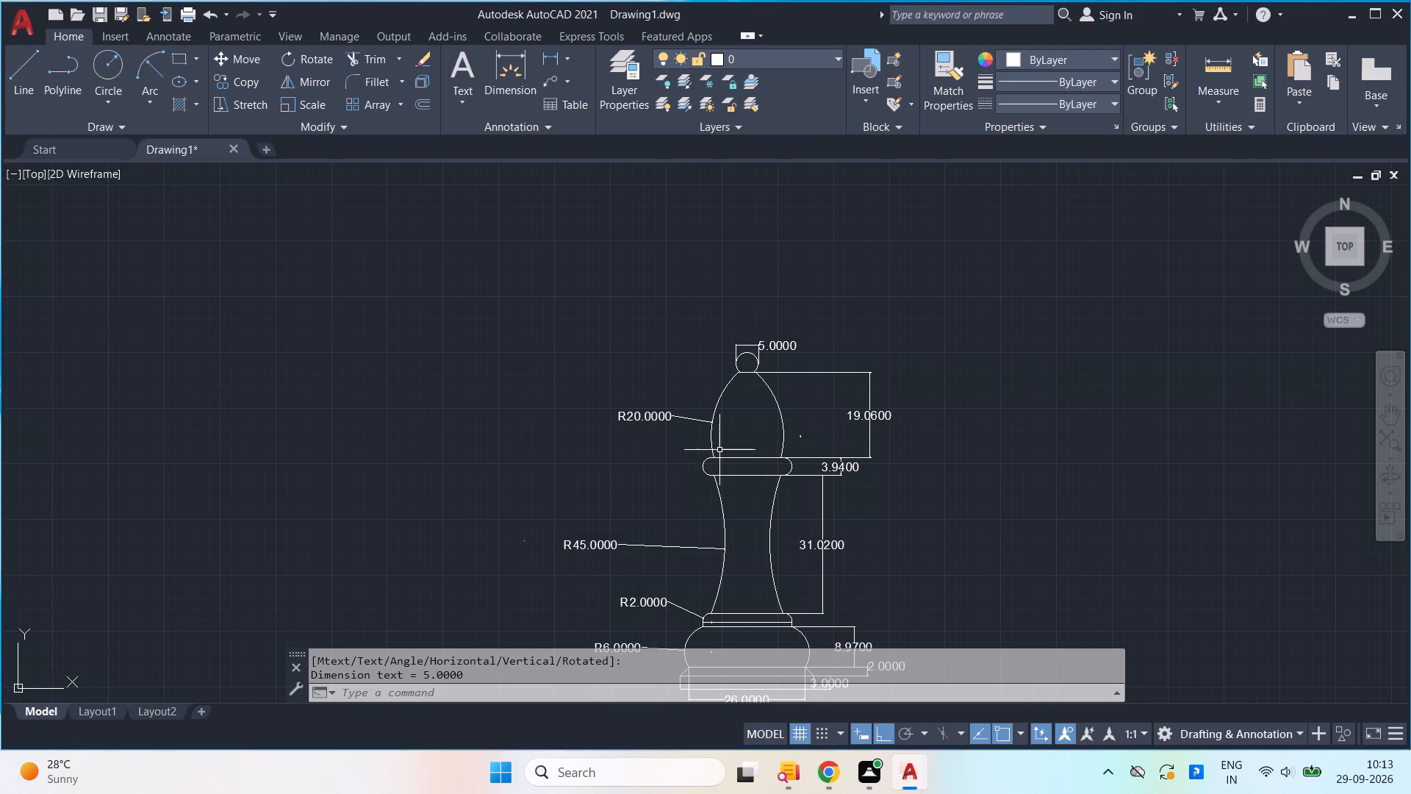
key(space)
scroll(722, 472, up, 2)
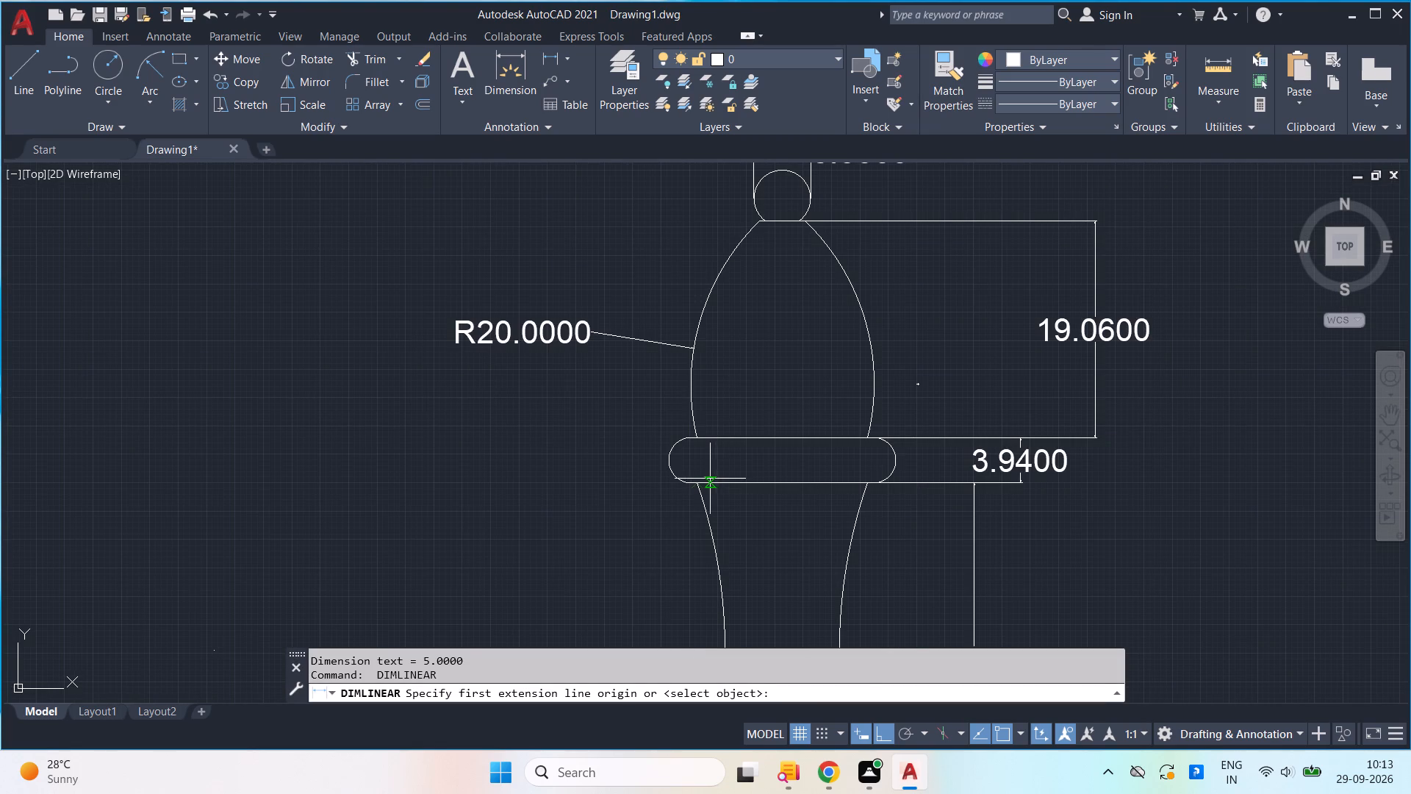
click(697, 482)
click(862, 488)
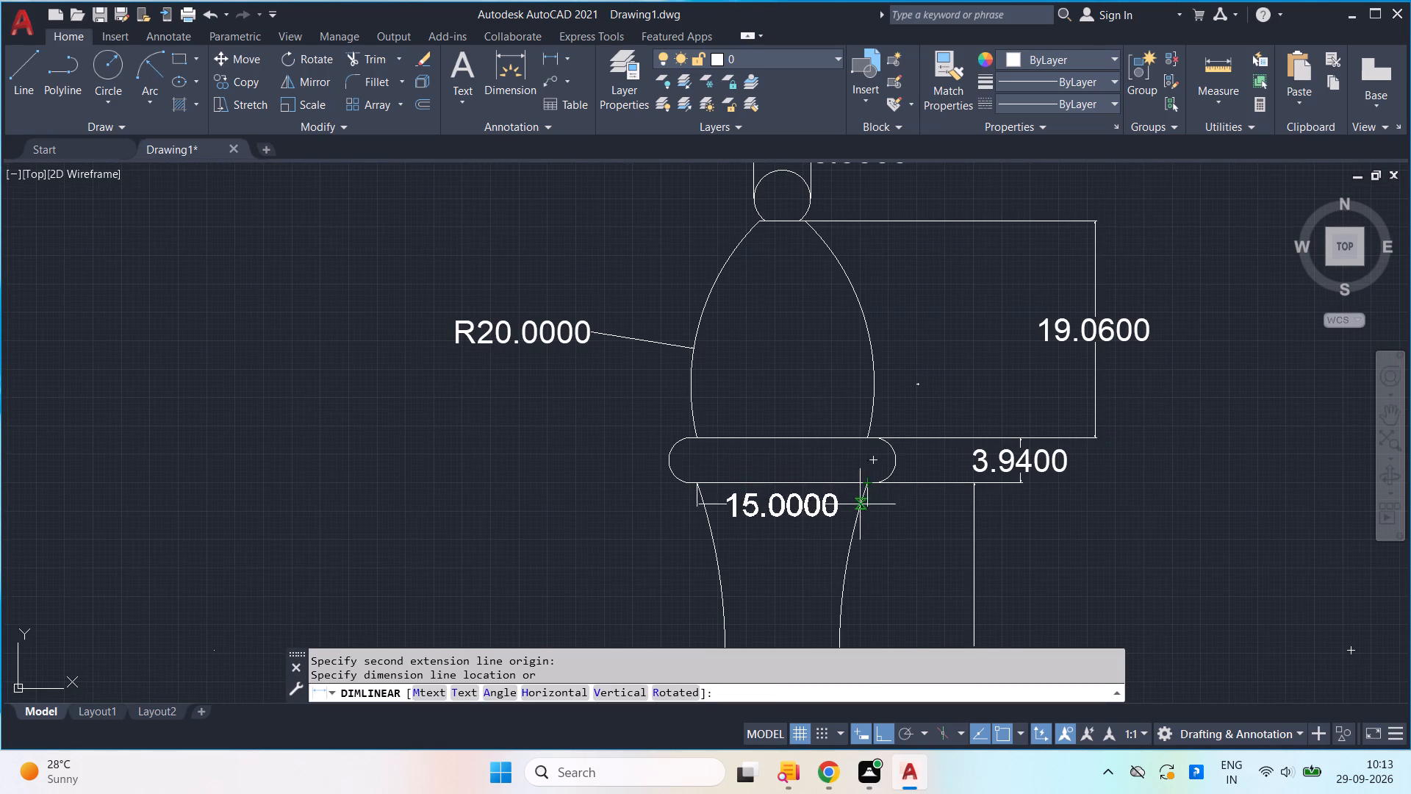
click(856, 534)
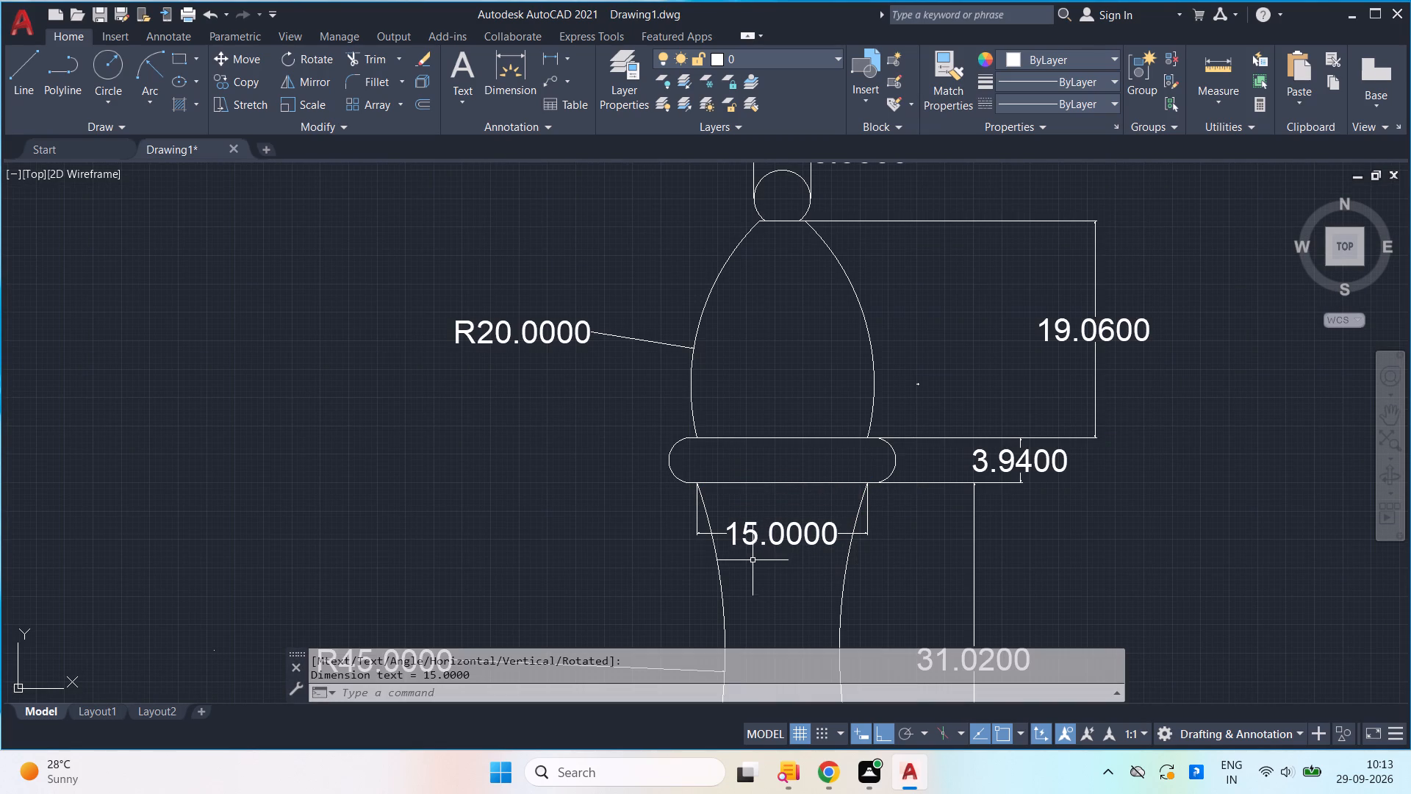
Add a horizontal linear dimension for the upper collar's full width, between its left and right quadrants, placing it inside the collar.
scroll(744, 554, down, 1)
middle_drag(742, 554, 803, 517)
key(space)
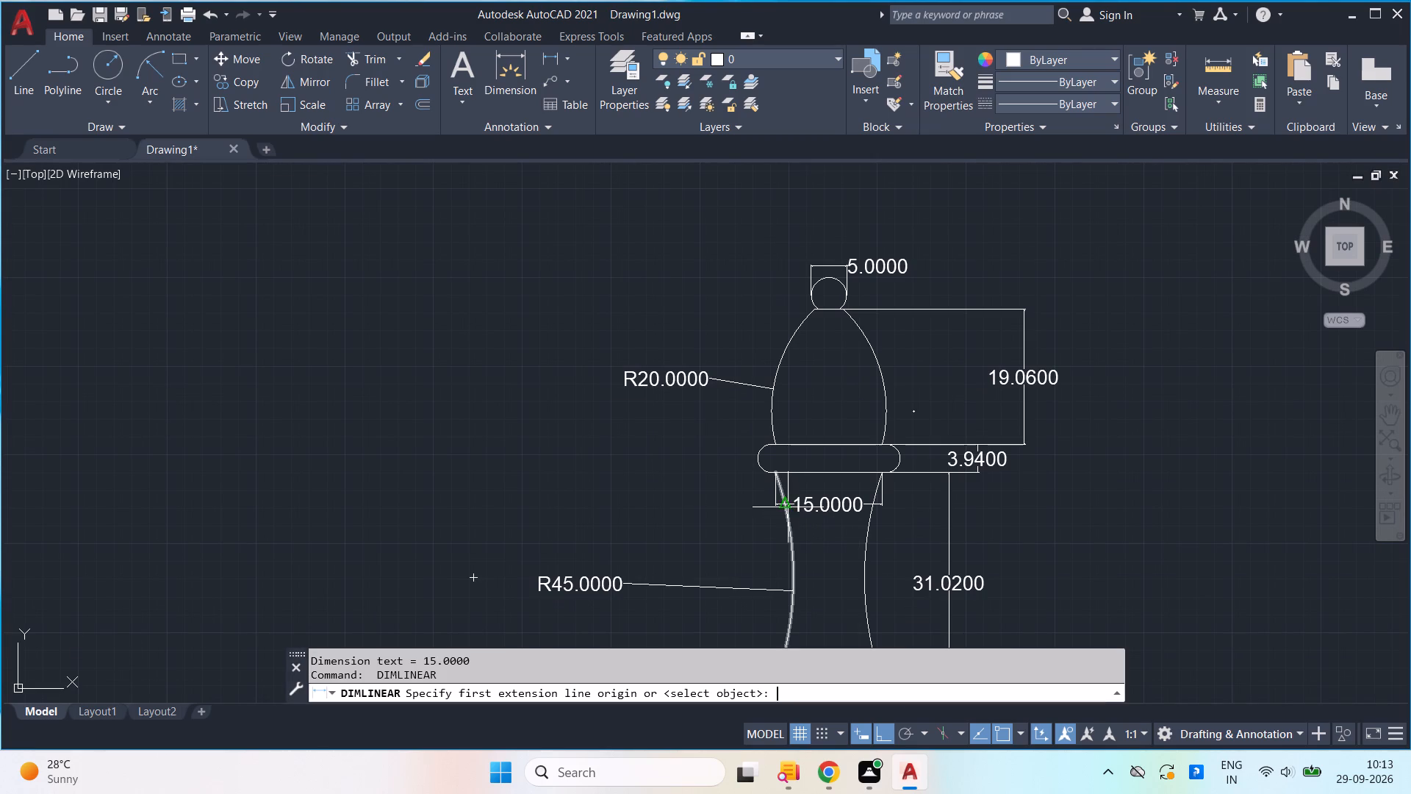
scroll(795, 482, up, 1)
click(741, 443)
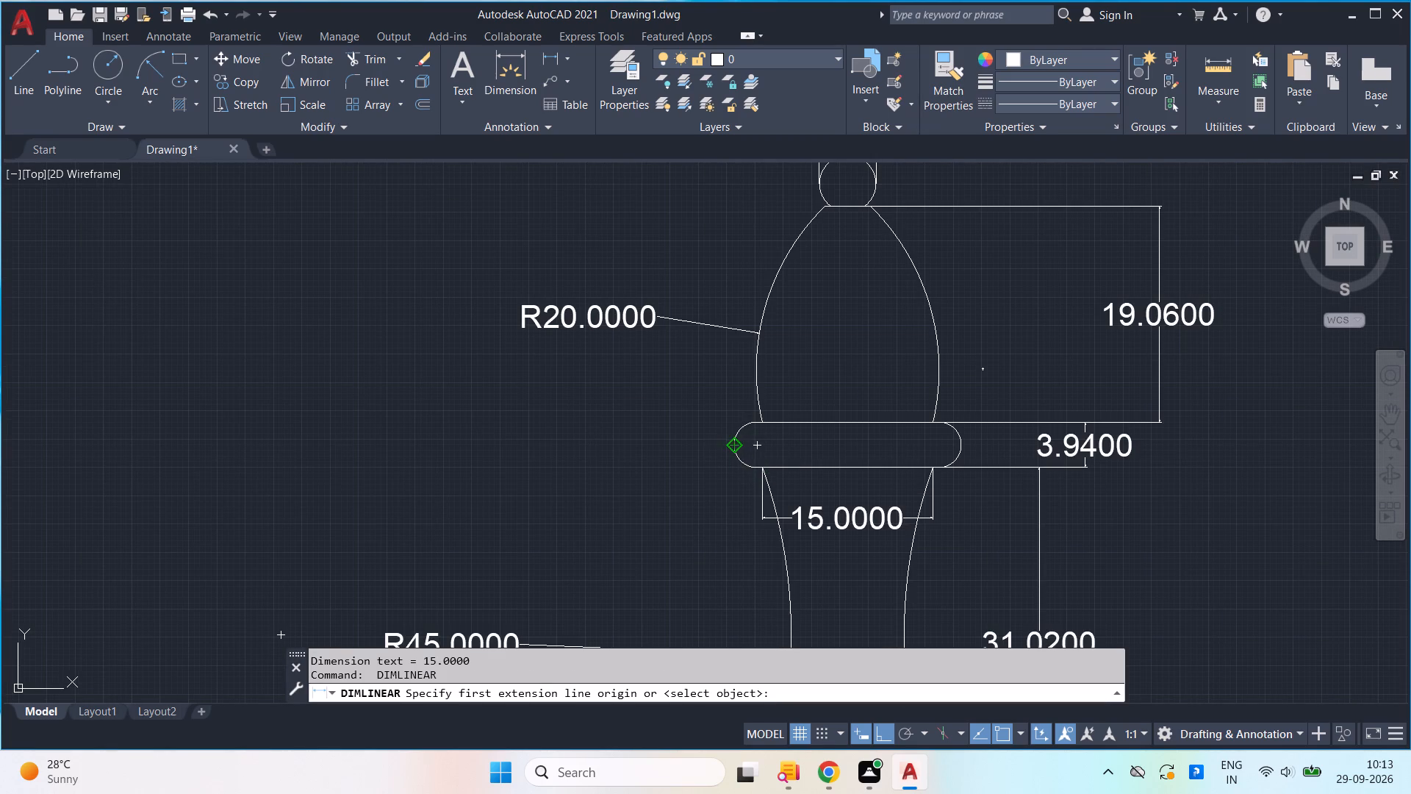
click(961, 441)
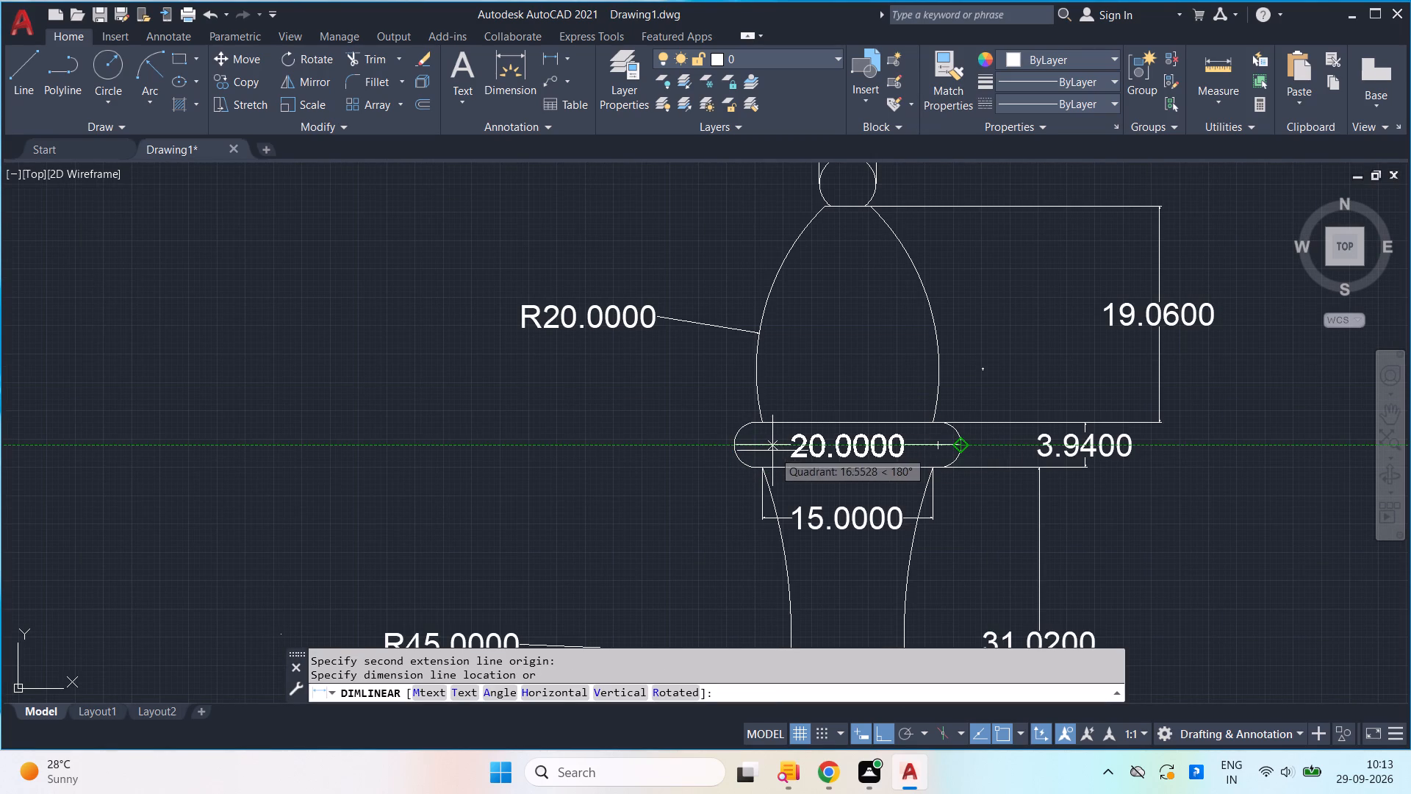
click(771, 451)
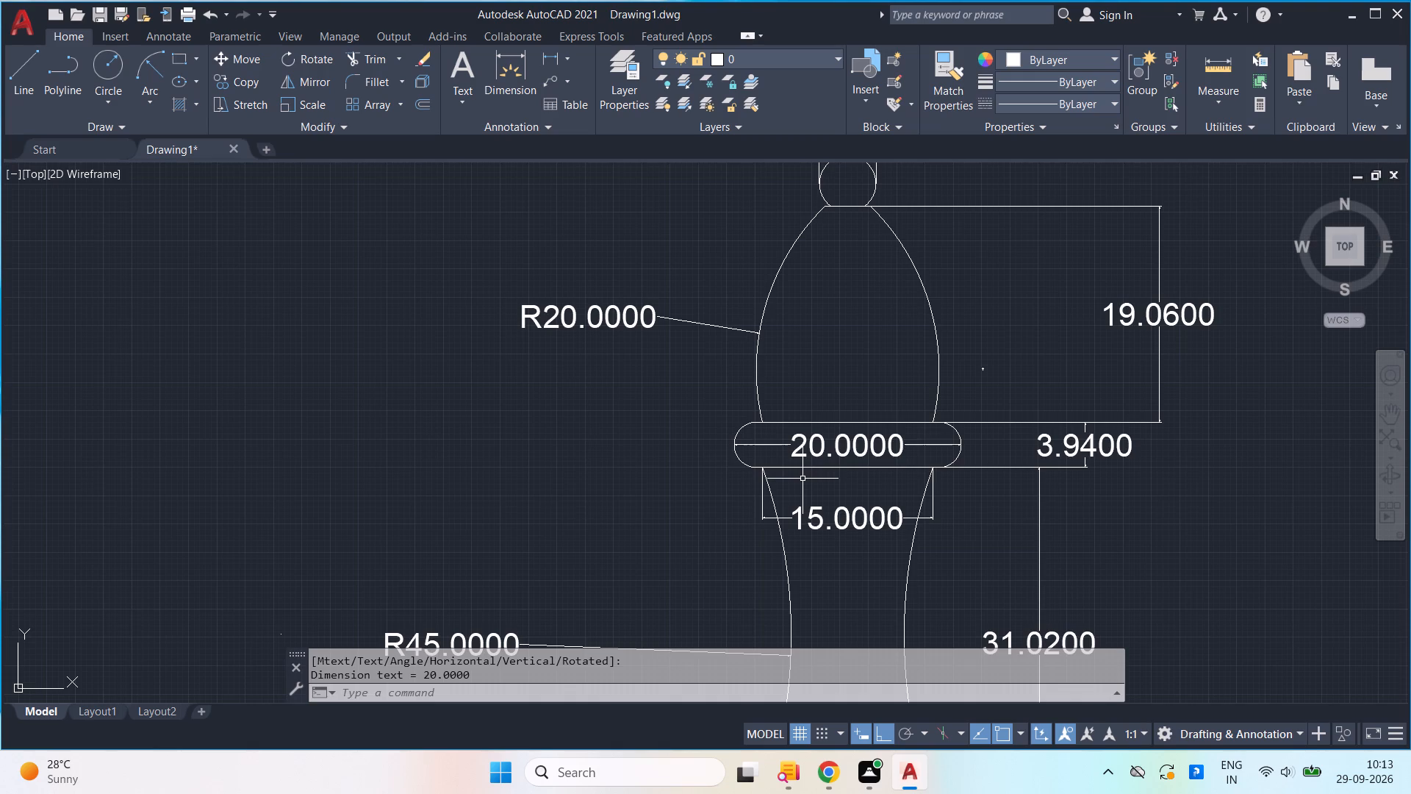
Add a horizontal linear dimension for the neck's bottom width, between its lower endpoints, placing it just above the lower collar.
scroll(803, 480, down, 2)
middle_drag(822, 513, 820, 398)
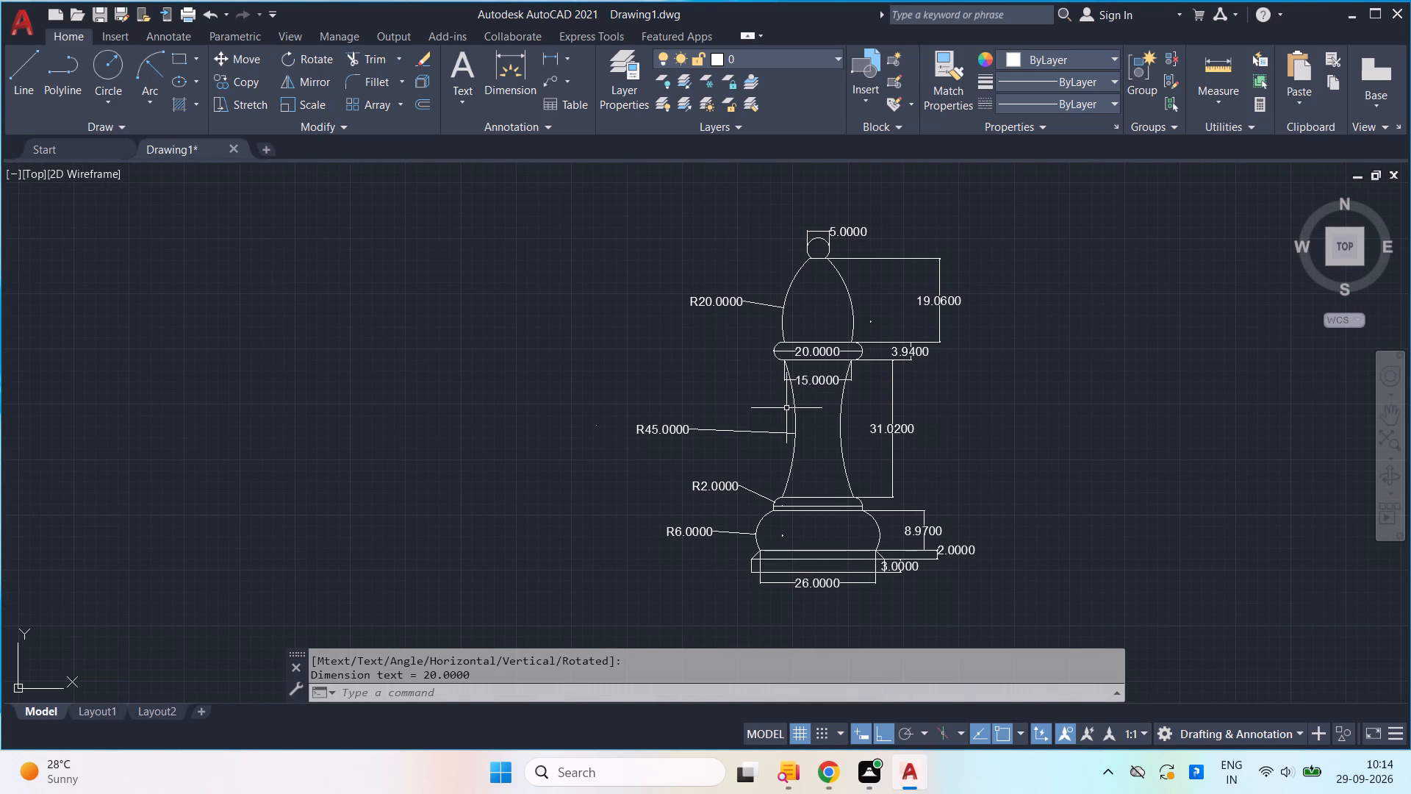
key(space)
scroll(799, 462, up, 2)
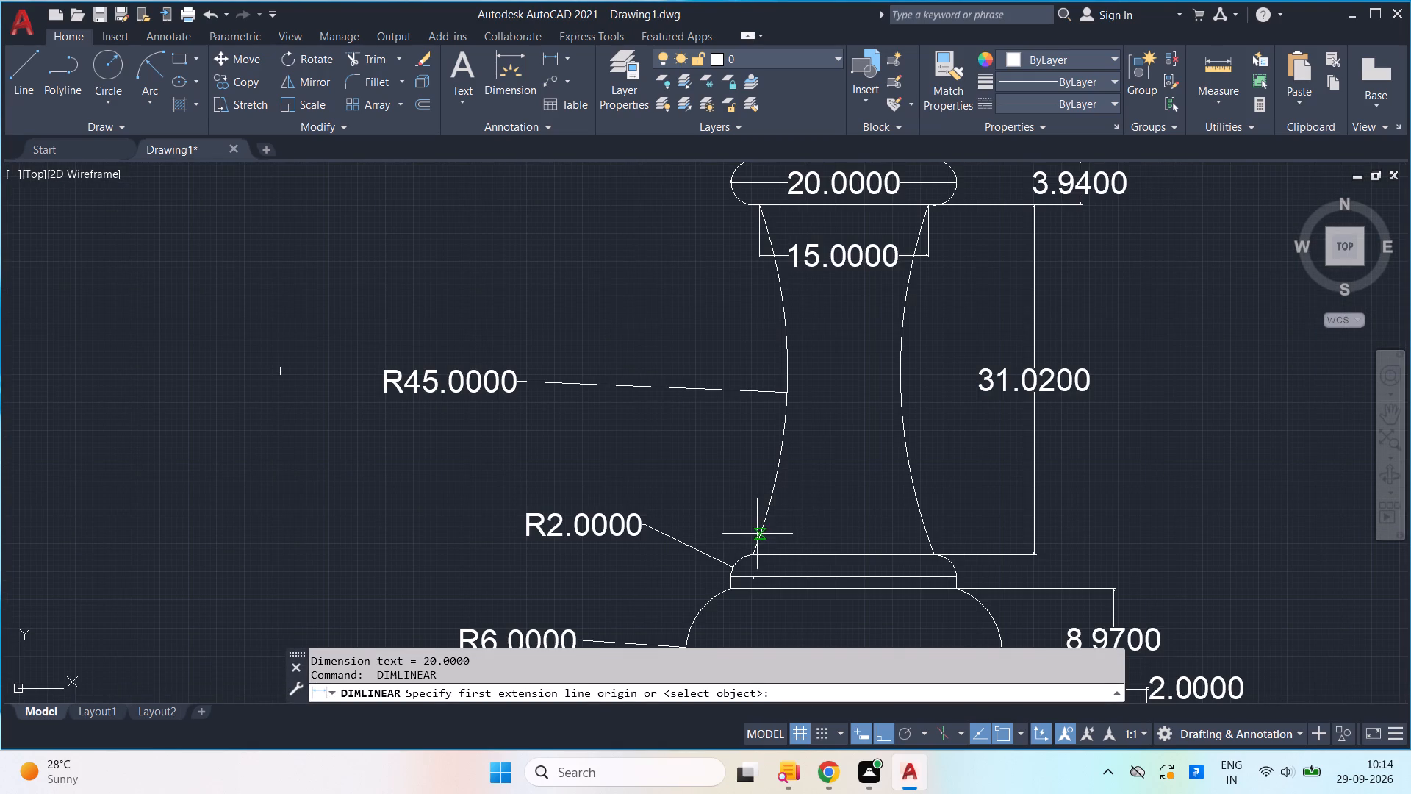
click(755, 553)
click(934, 559)
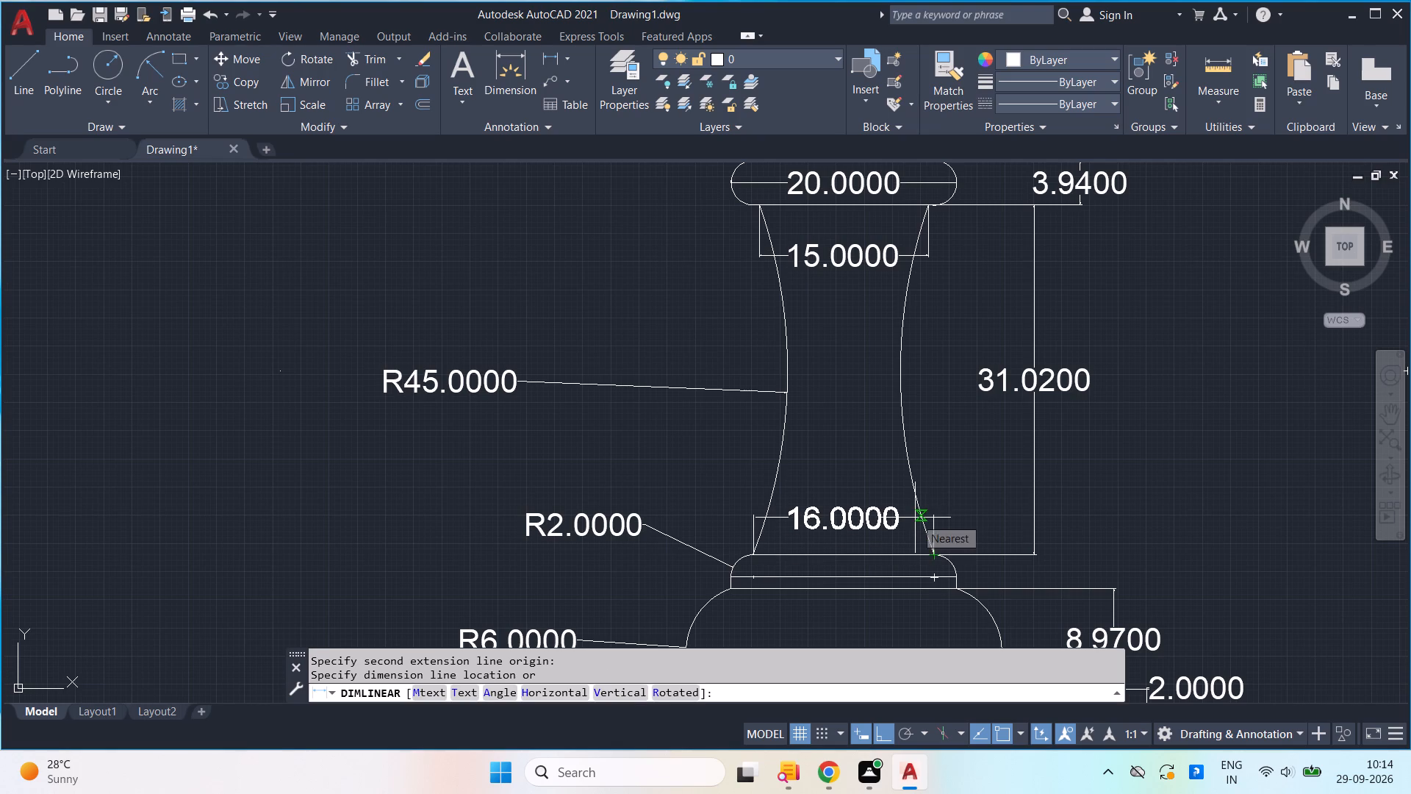
click(912, 521)
Add a horizontal linear dimension for the lower collar's full width, between the ends of its inner line, placing it above the neck's bottom-width dimension.
scroll(909, 527, down, 1)
middle_drag(917, 480, 940, 443)
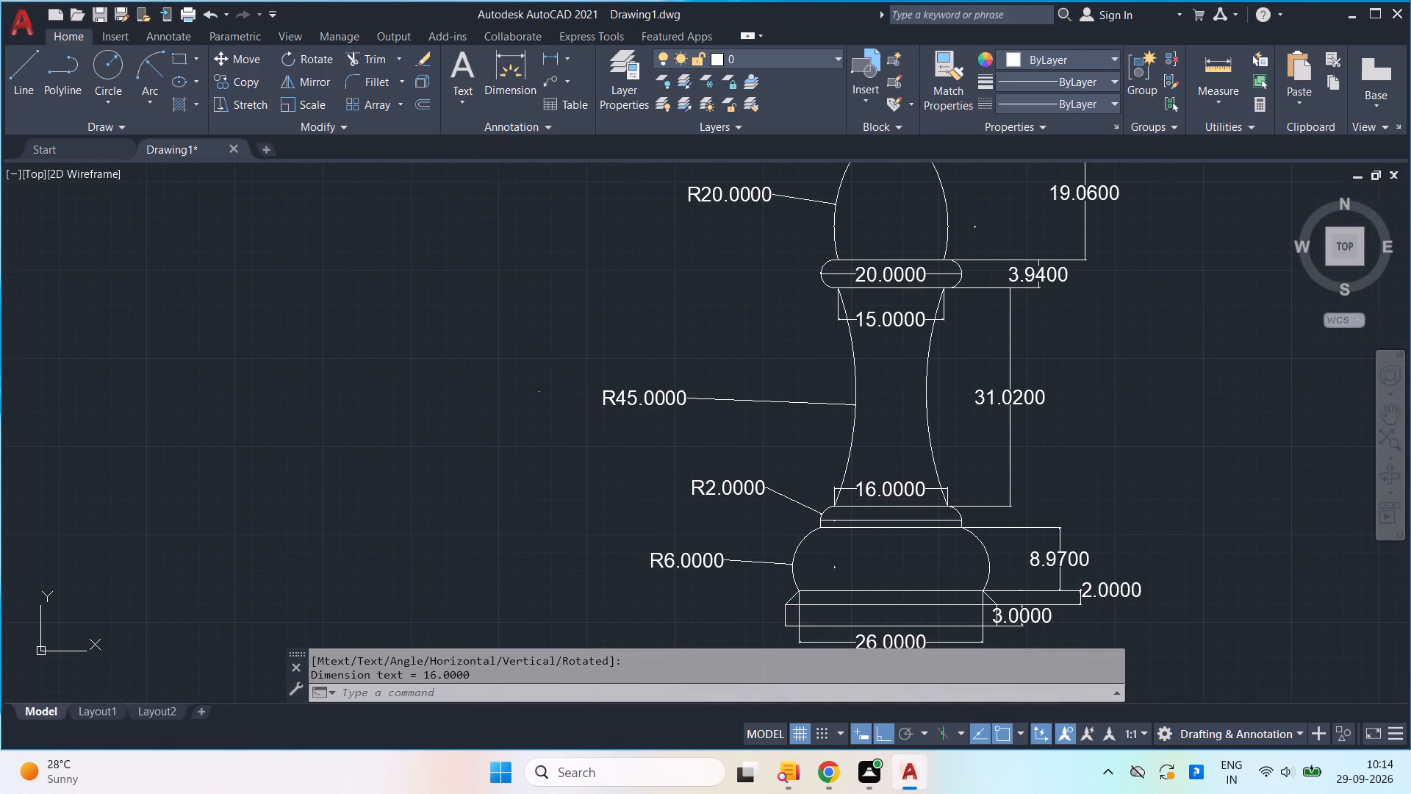
key(space)
scroll(827, 529, up, 1)
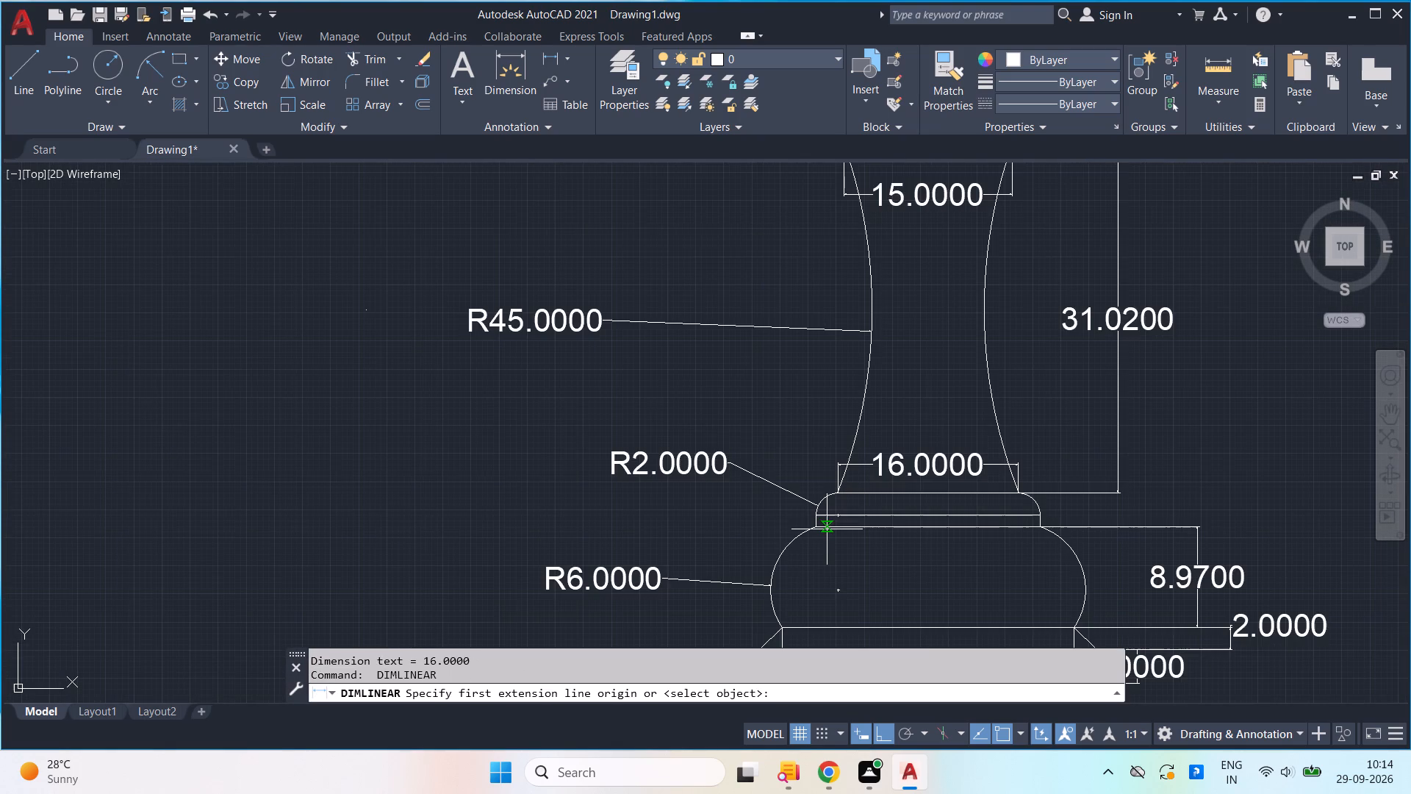
click(816, 512)
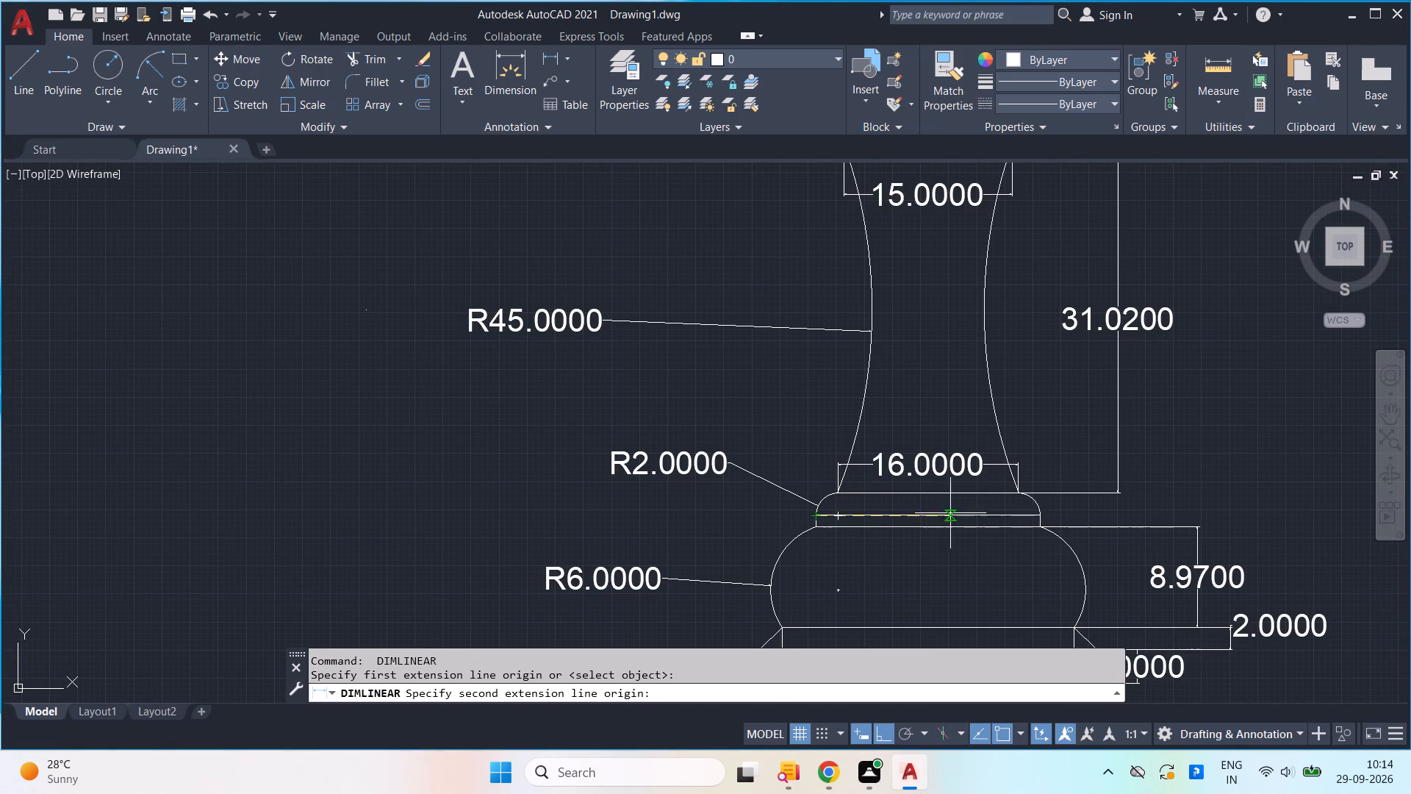
click(1038, 516)
click(1031, 419)
scroll(1036, 454, down, 2)
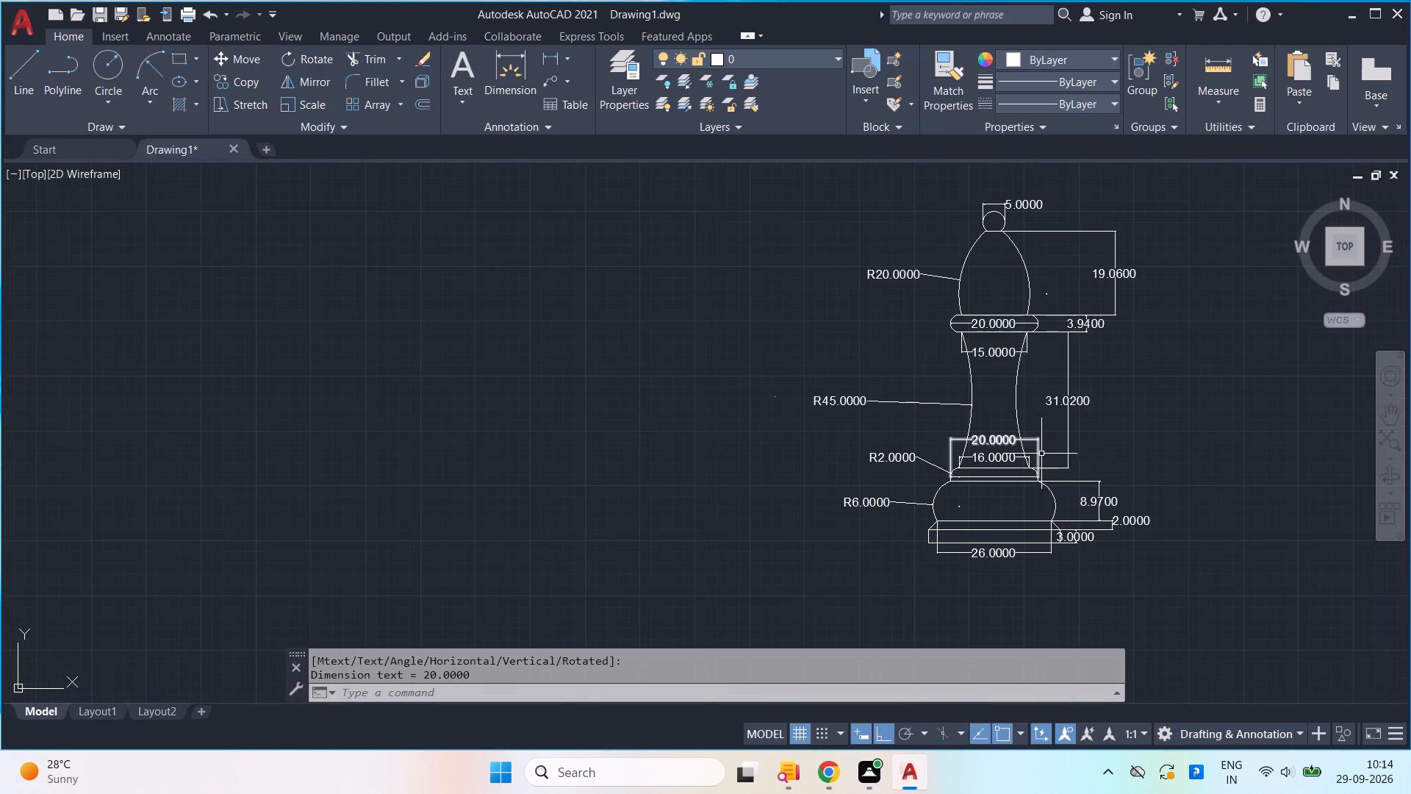
middle_drag(1066, 449, 977, 437)
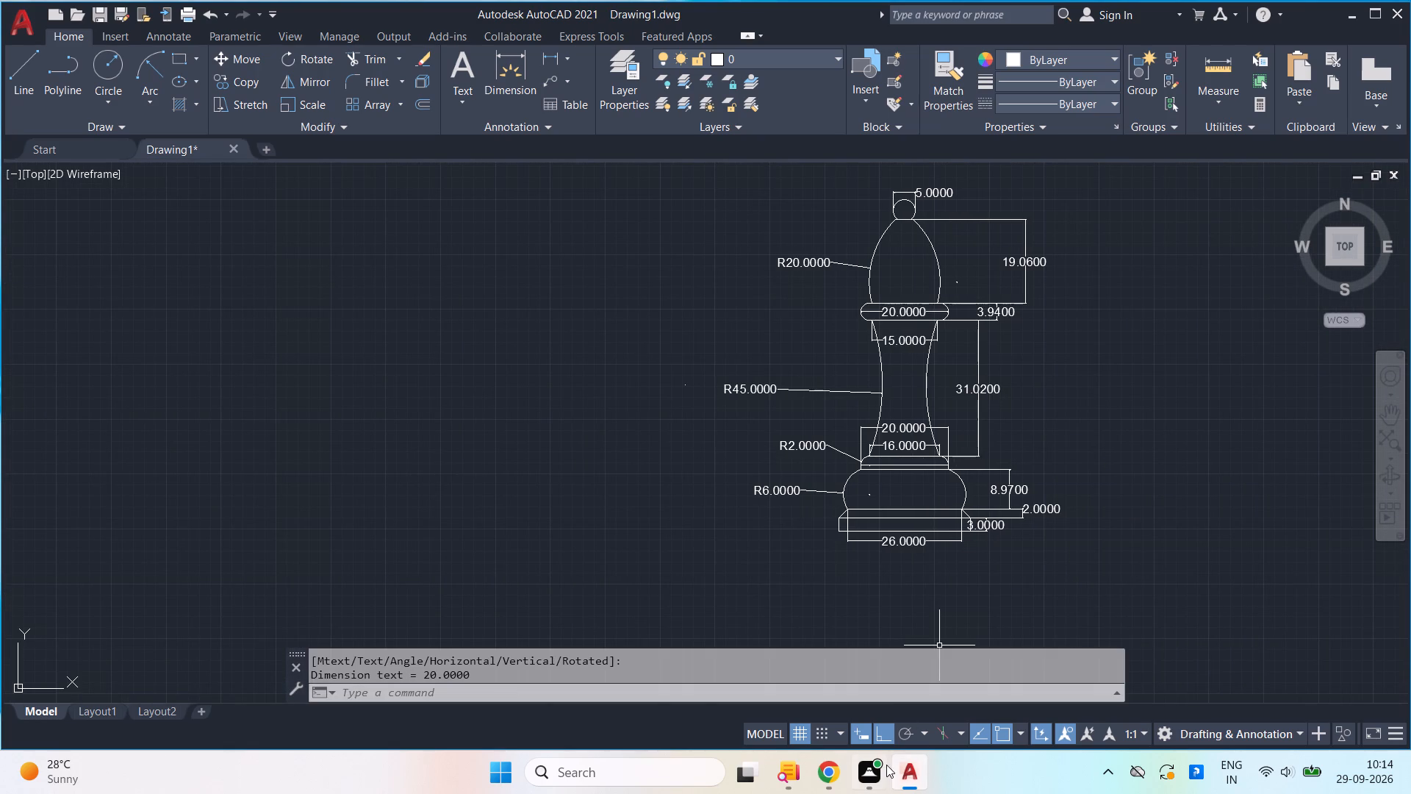
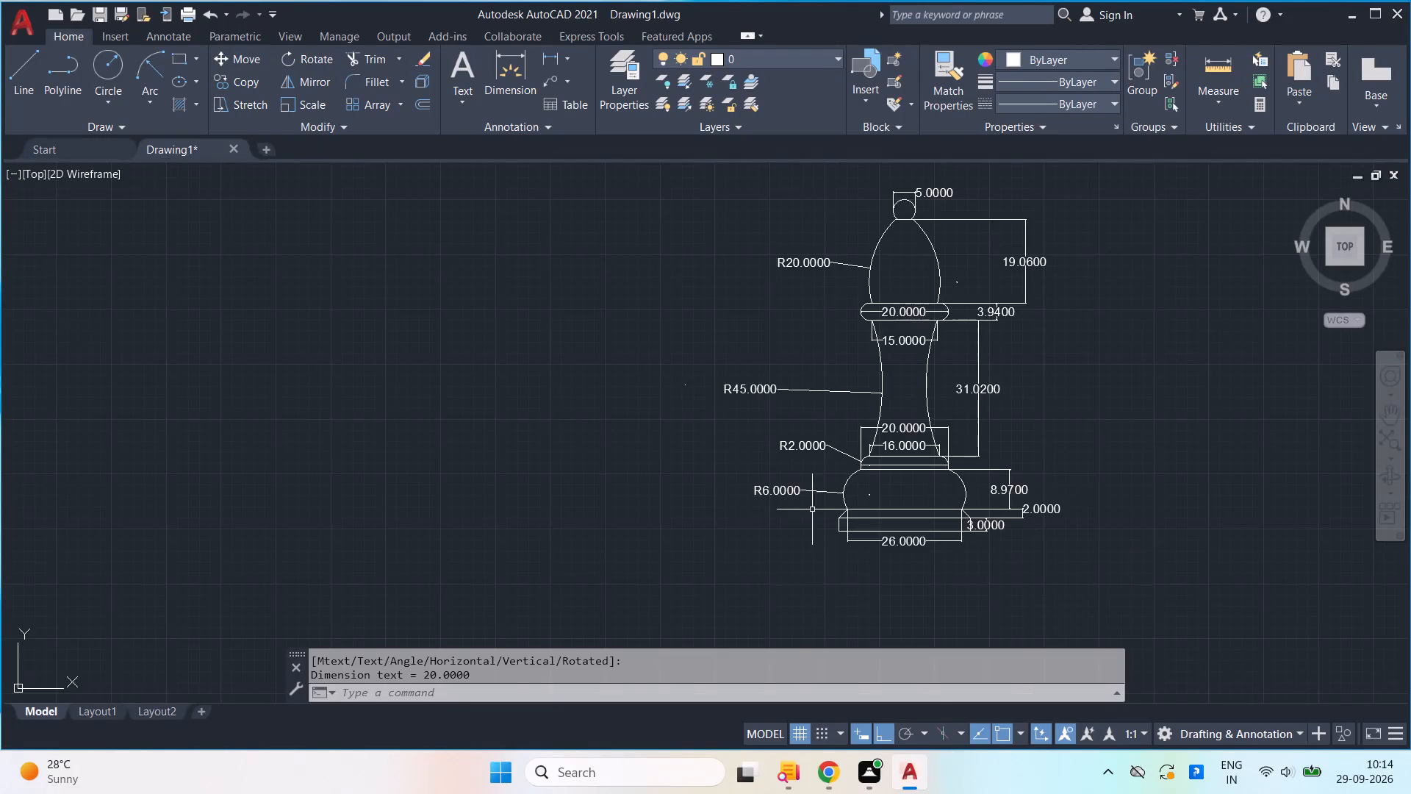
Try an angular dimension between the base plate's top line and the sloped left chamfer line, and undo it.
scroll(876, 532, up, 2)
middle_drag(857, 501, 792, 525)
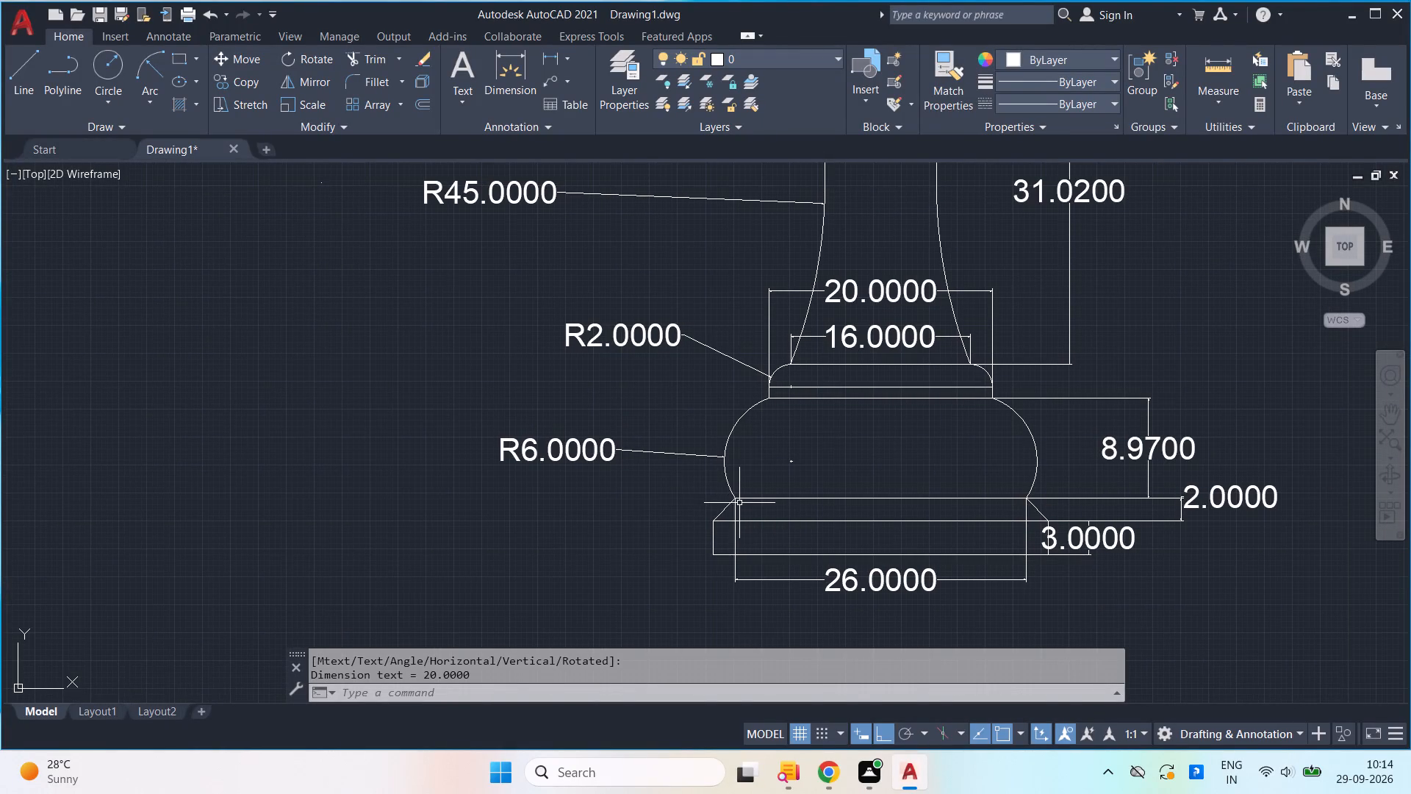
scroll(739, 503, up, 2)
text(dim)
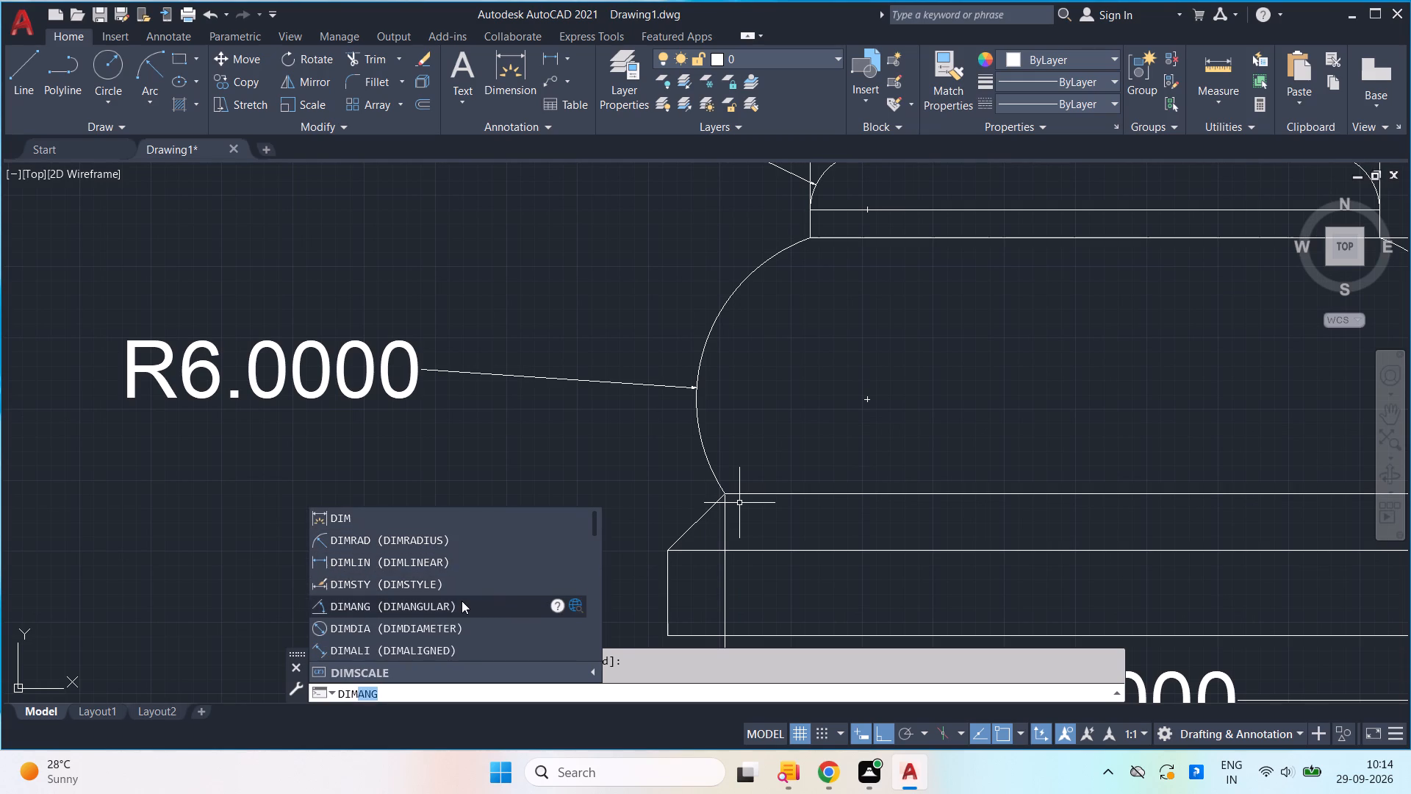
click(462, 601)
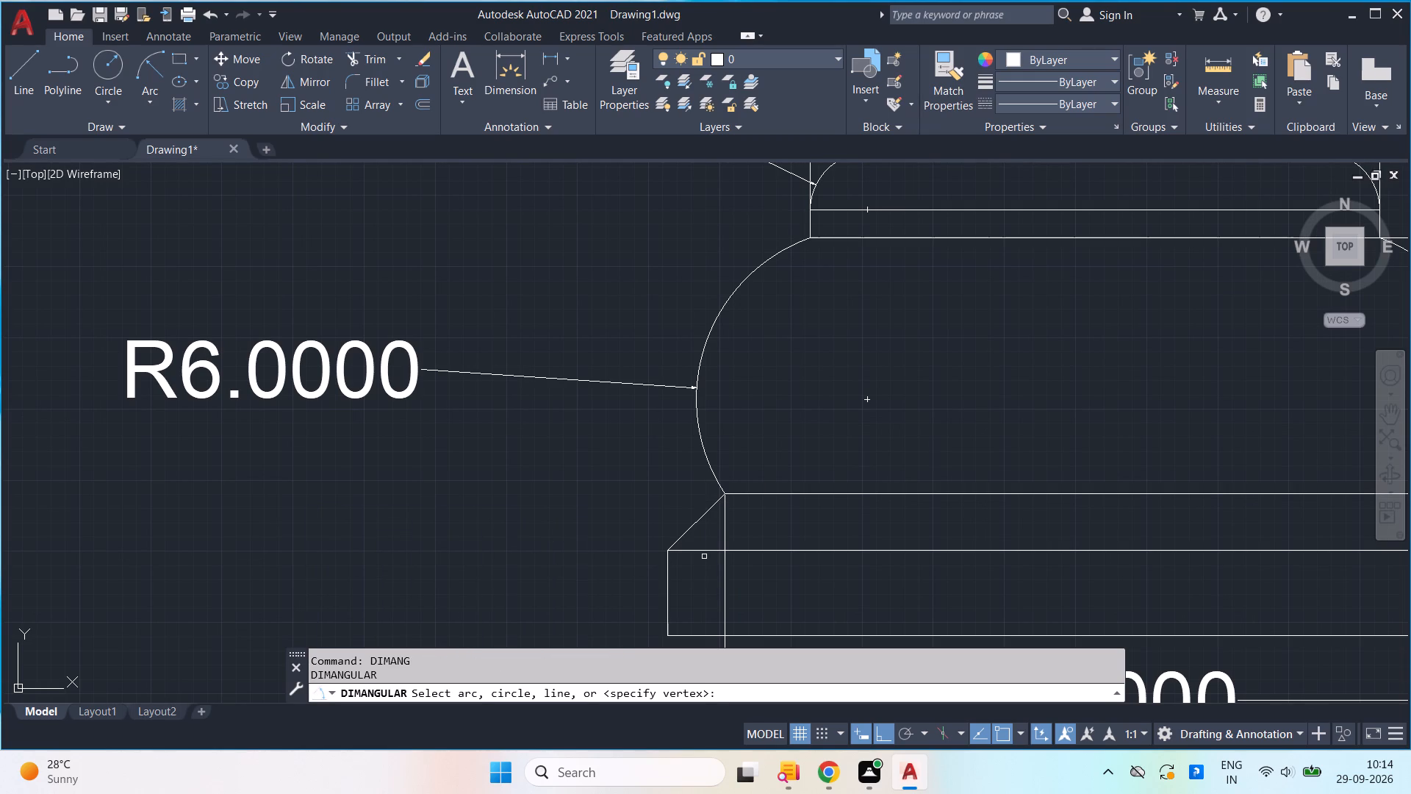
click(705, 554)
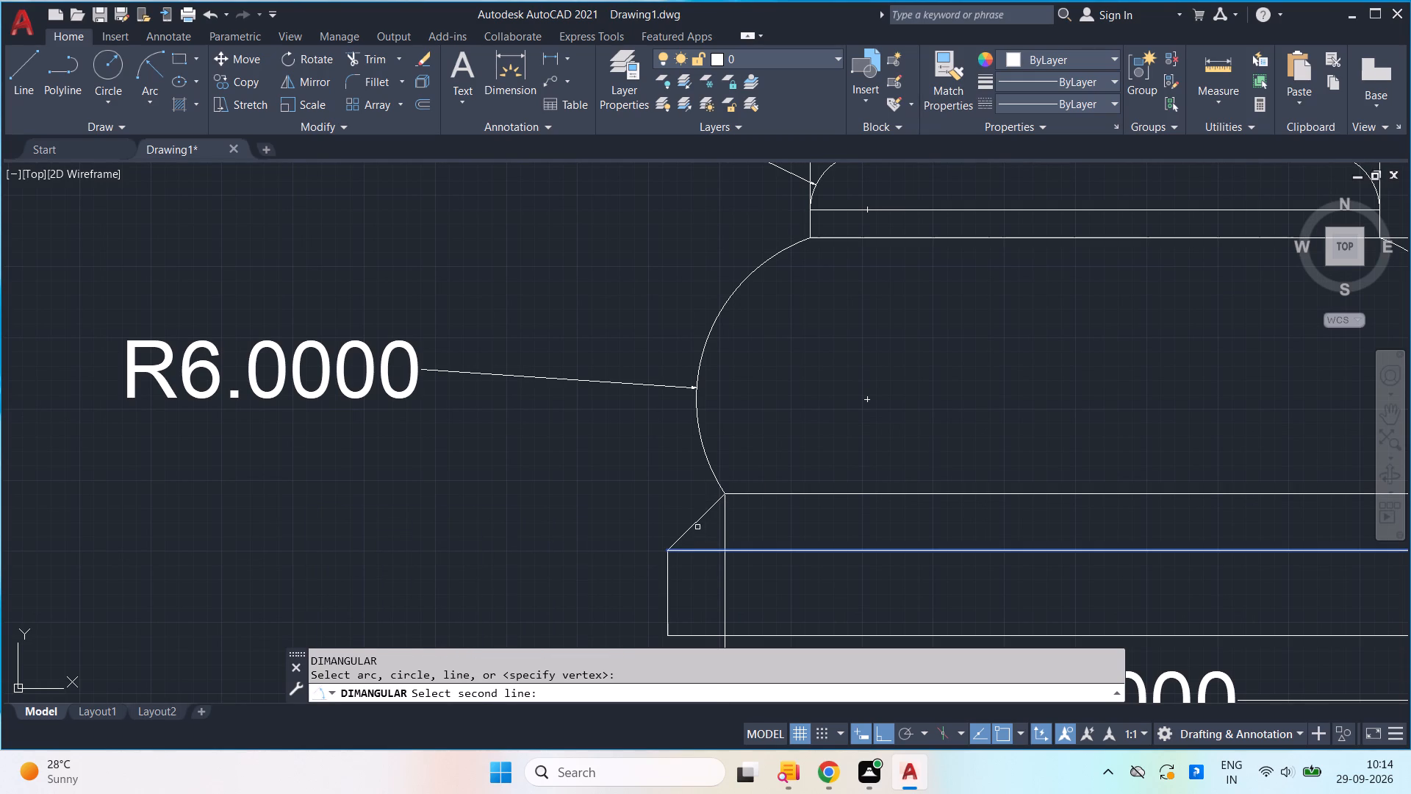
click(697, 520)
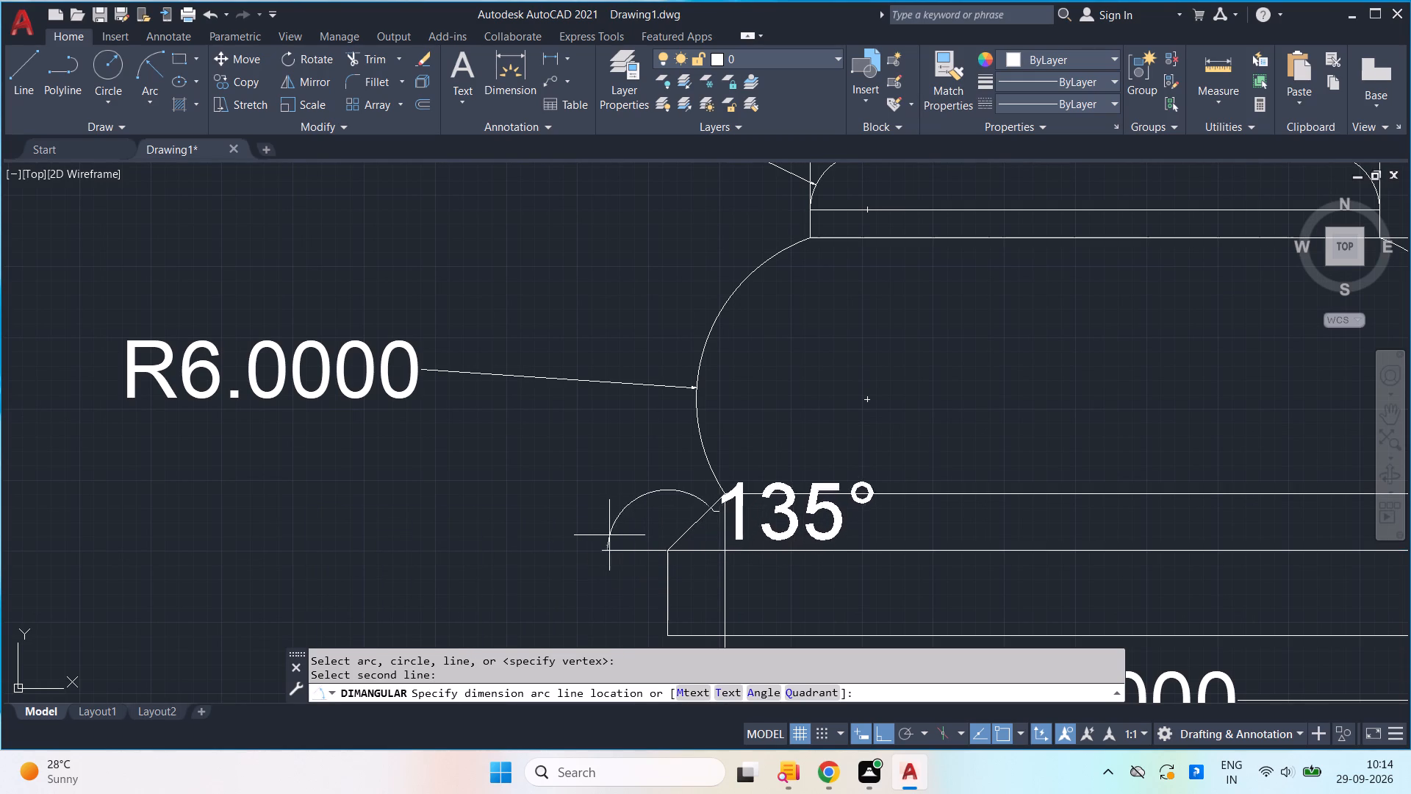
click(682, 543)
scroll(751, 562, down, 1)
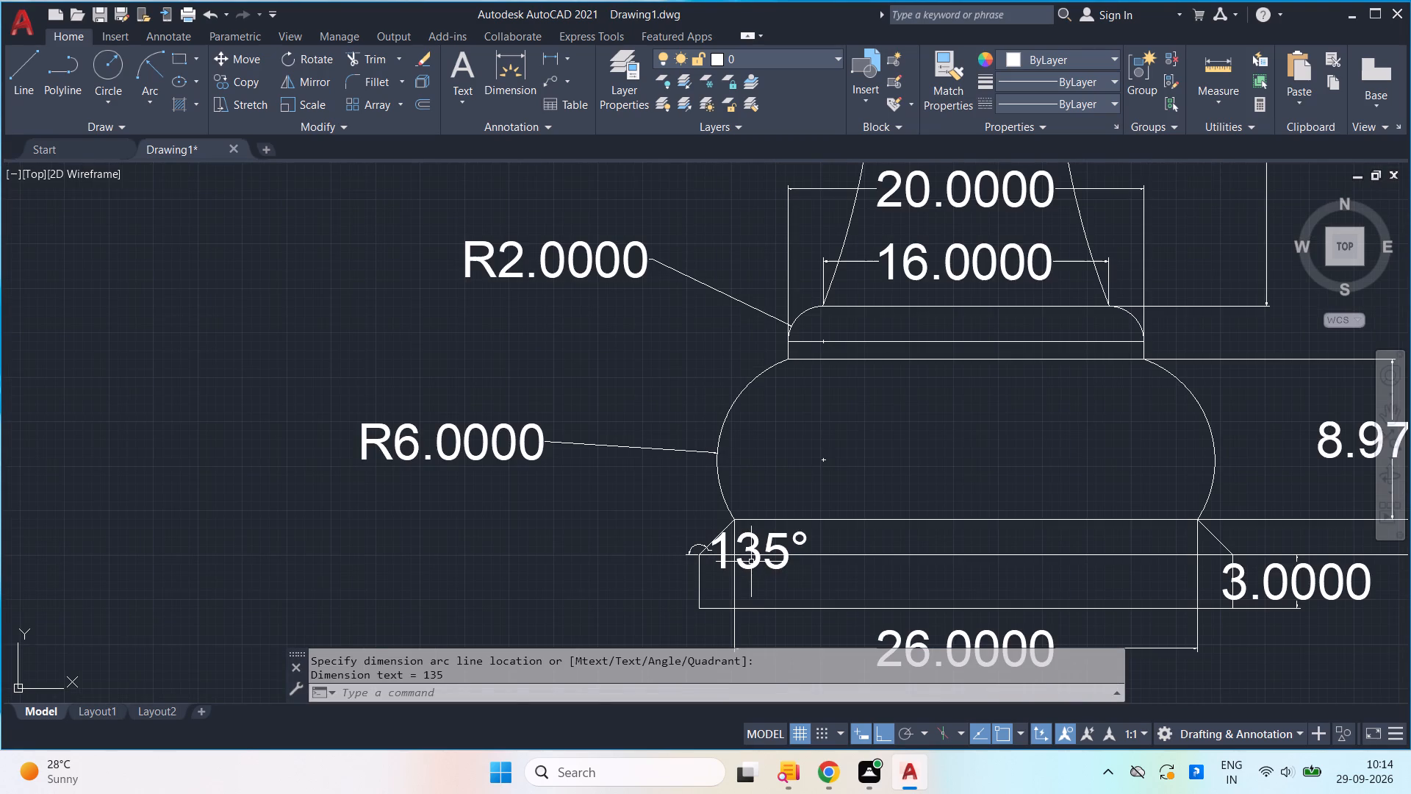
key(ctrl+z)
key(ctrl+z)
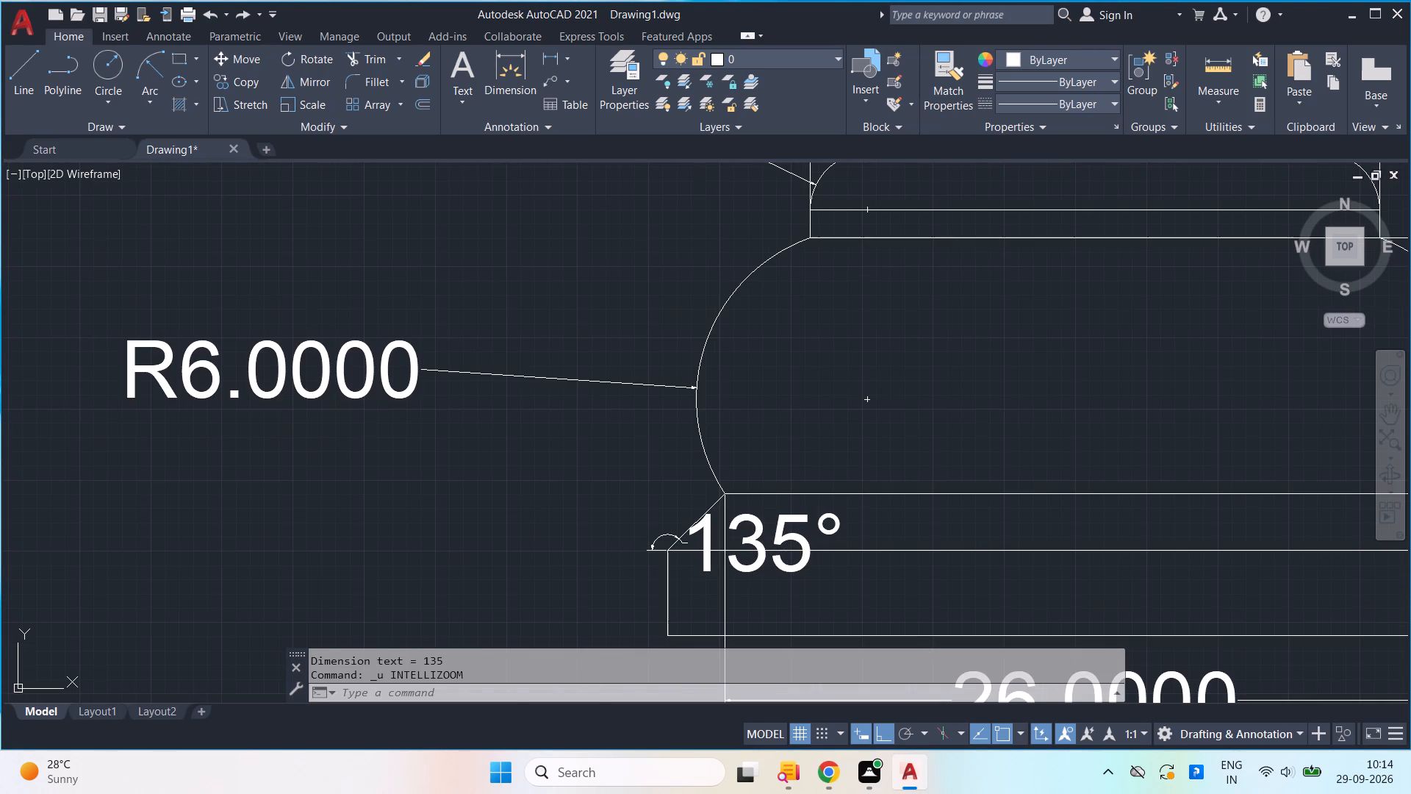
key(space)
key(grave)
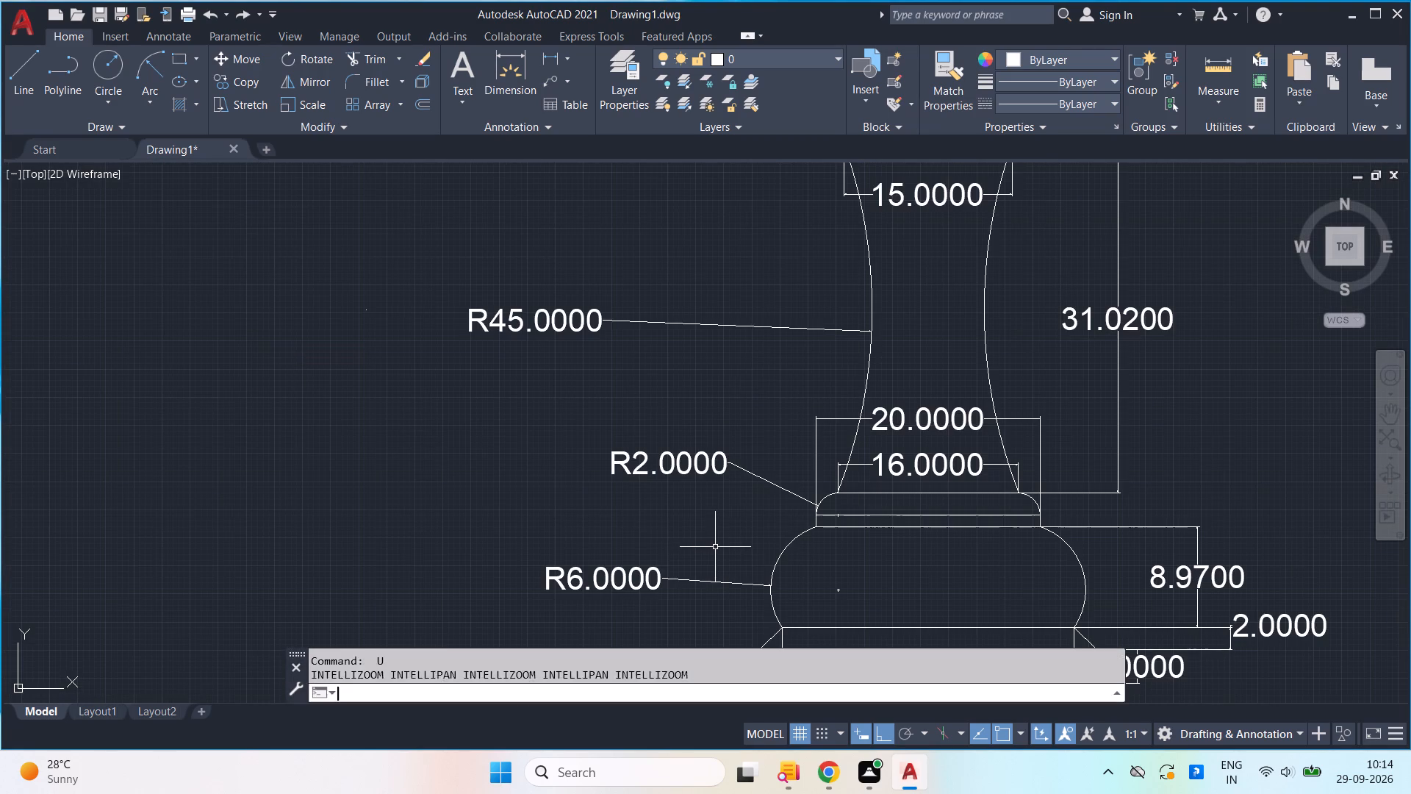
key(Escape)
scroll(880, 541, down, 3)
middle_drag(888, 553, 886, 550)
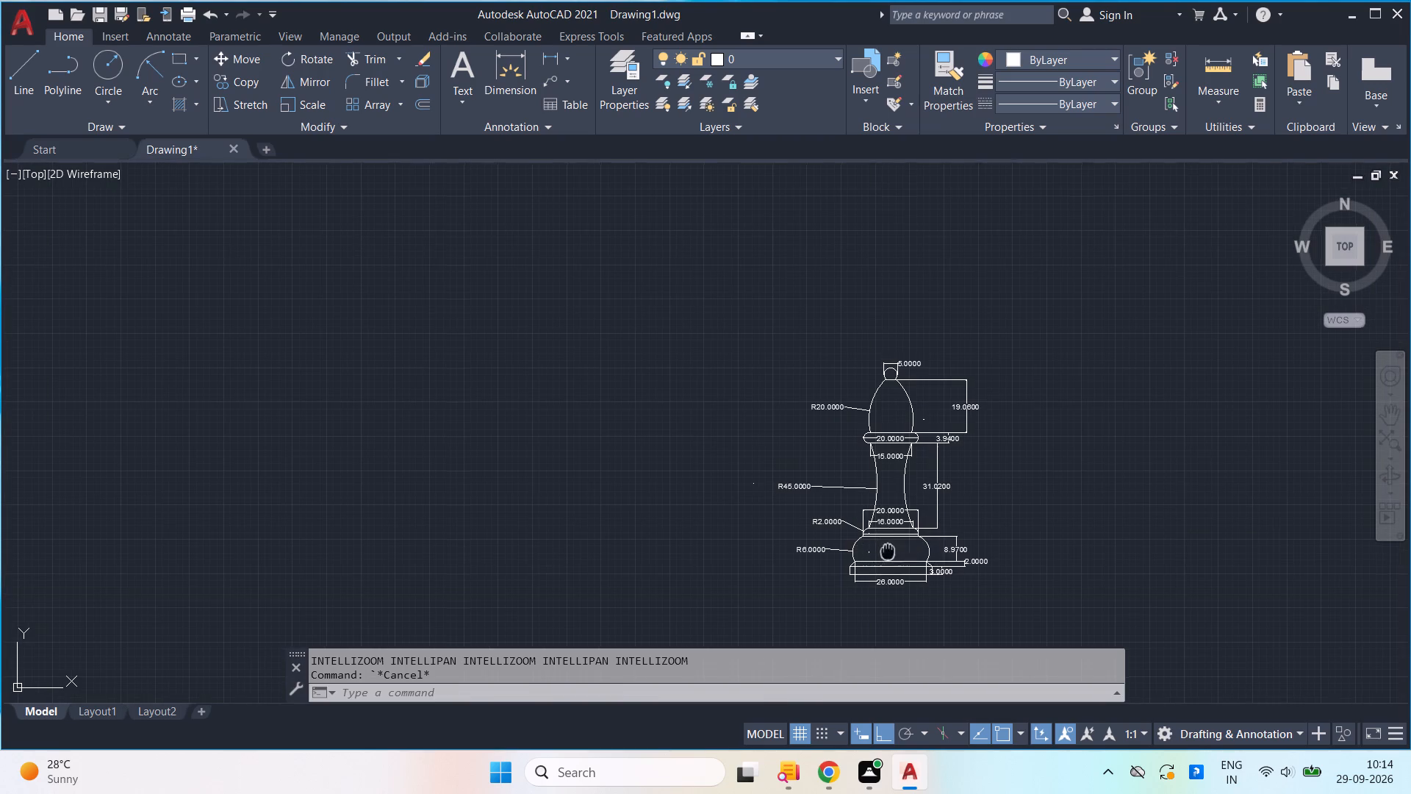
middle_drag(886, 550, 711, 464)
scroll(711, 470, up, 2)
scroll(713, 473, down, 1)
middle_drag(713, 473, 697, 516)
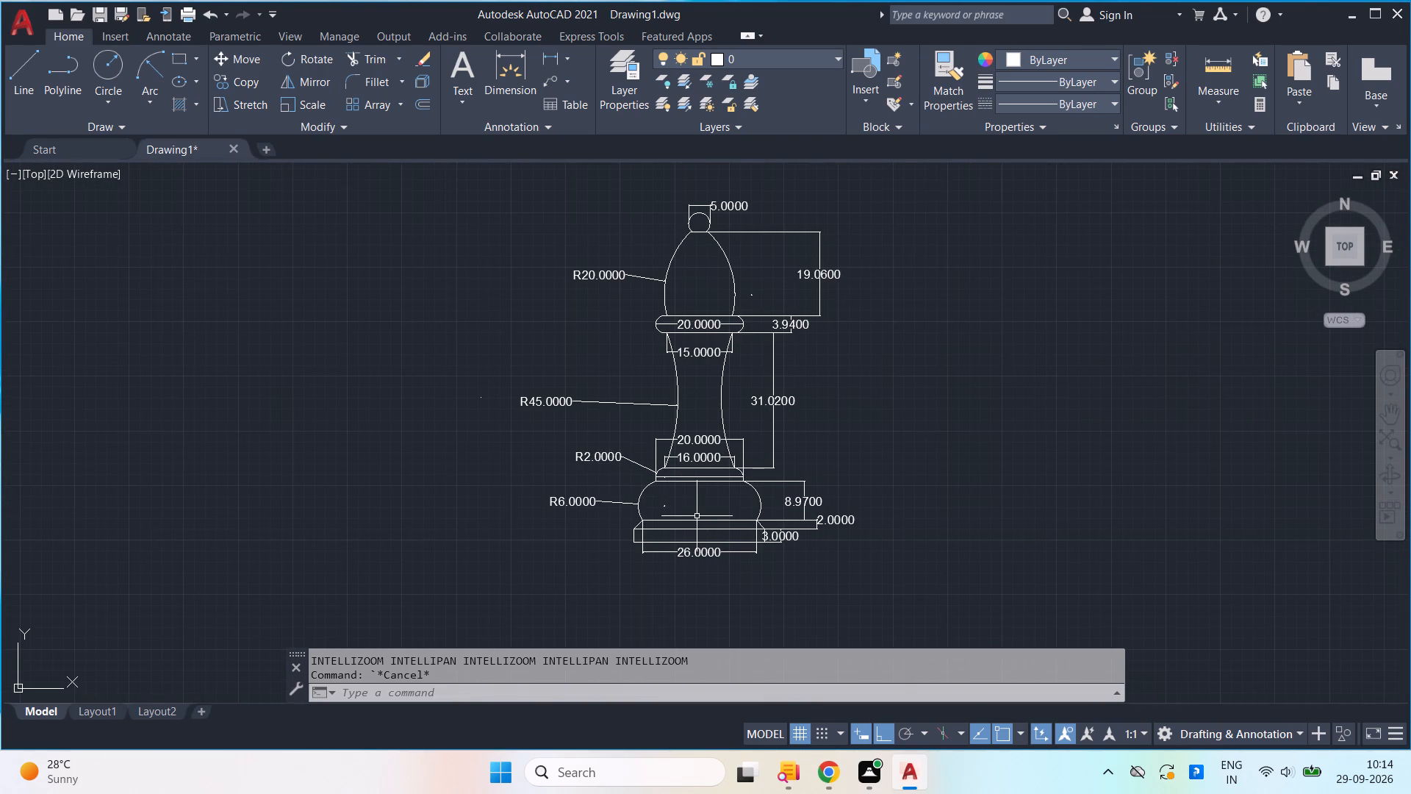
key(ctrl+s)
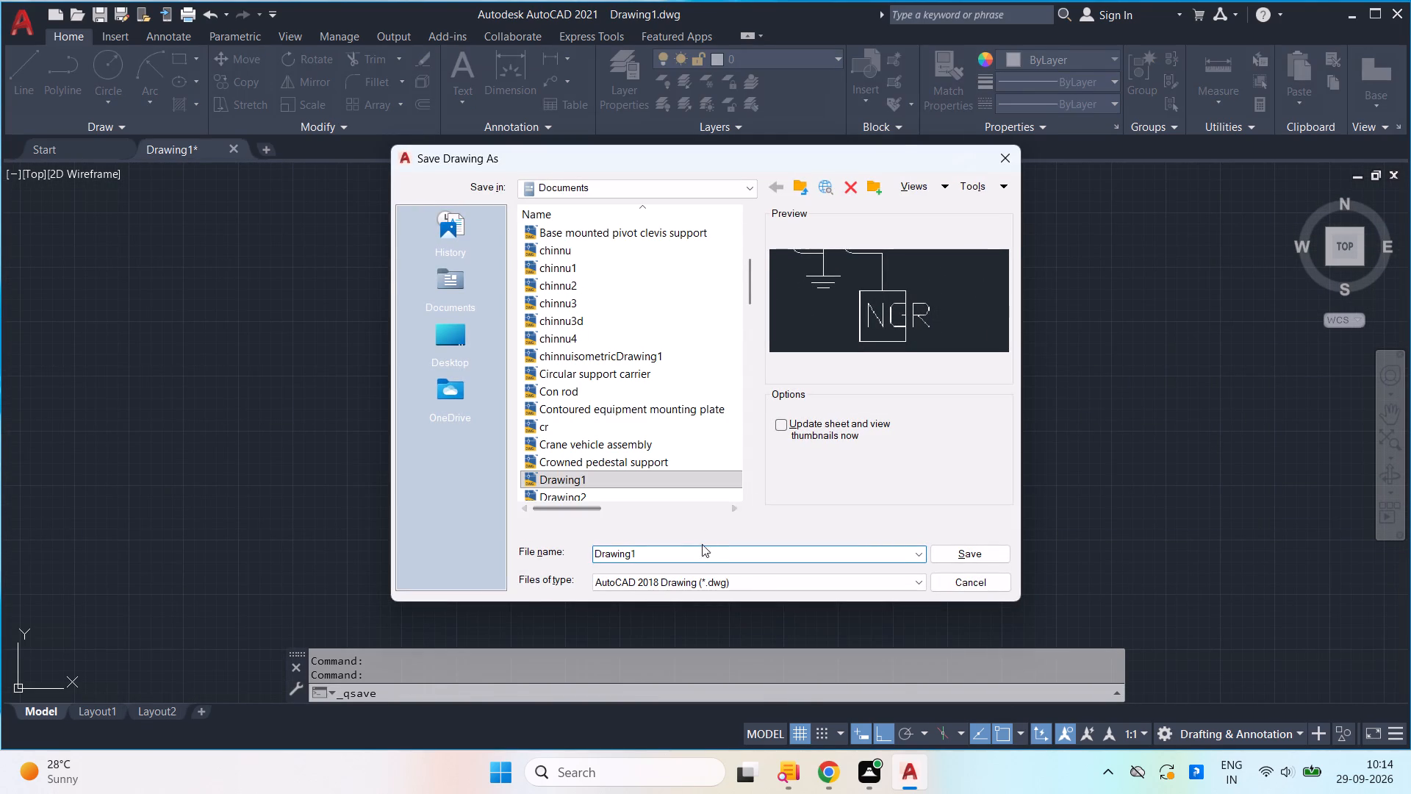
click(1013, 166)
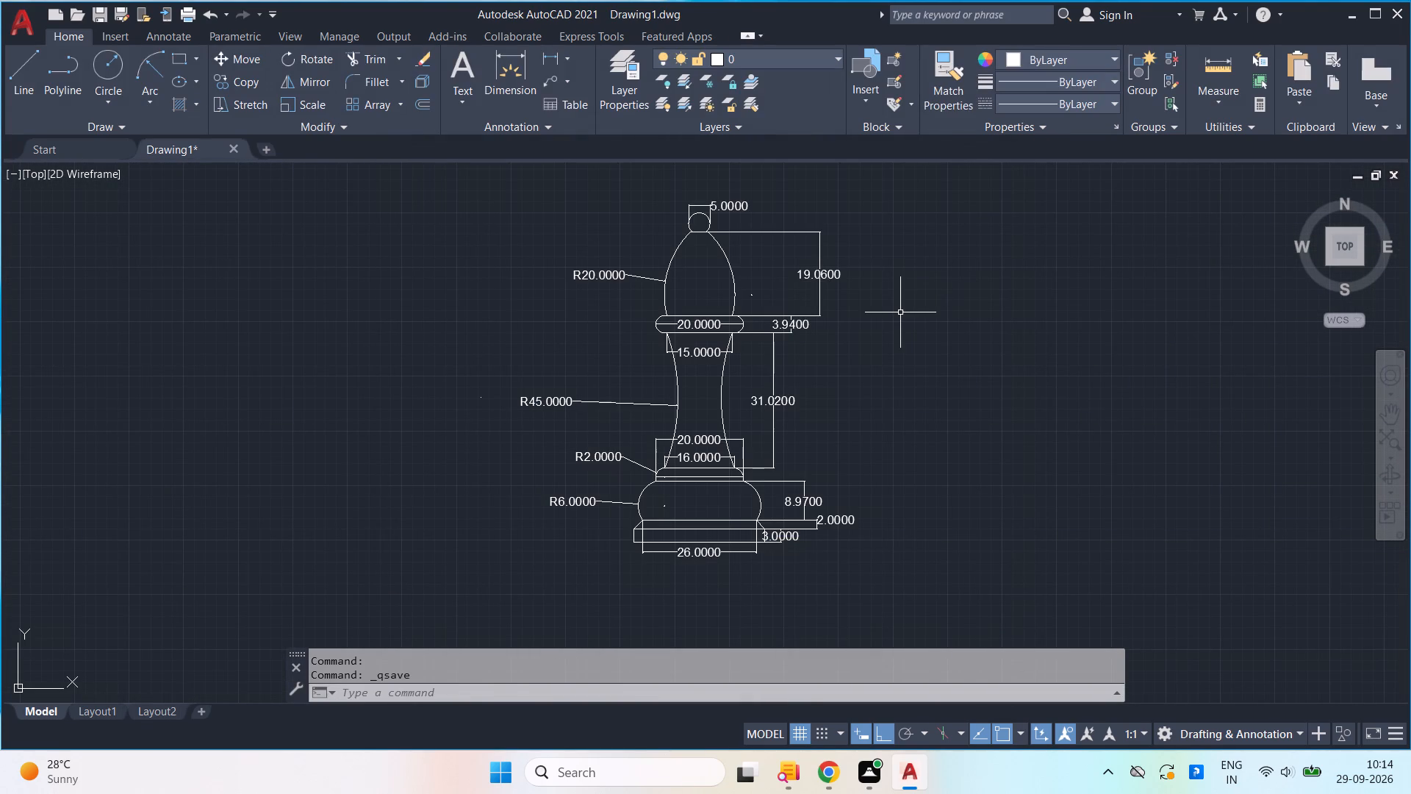
Add an angular dimension for the acute angle between the left chamfer and the base plate's top line, placing its arc inside the chamfer.
key(d)
text(im)
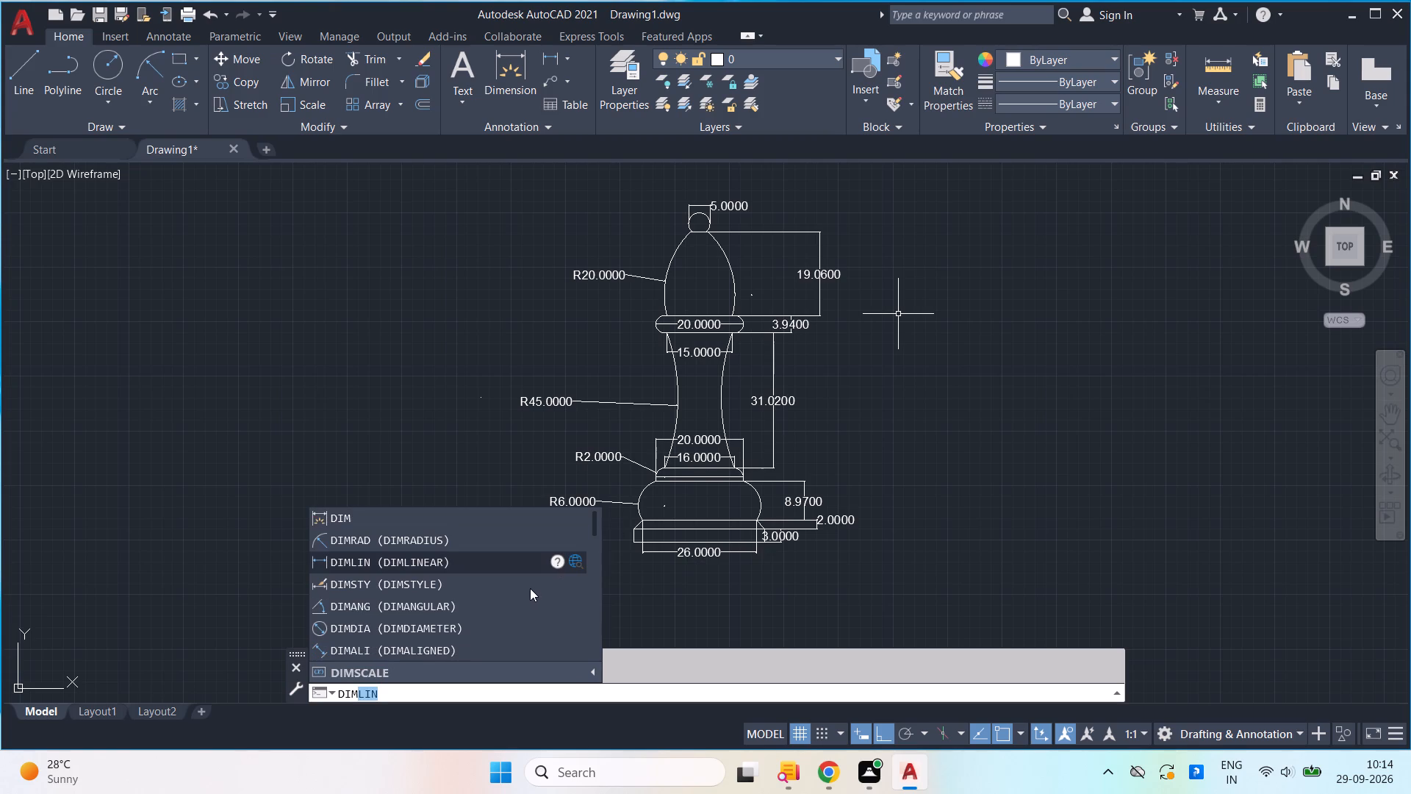
scroll(527, 590, up, 1)
click(500, 598)
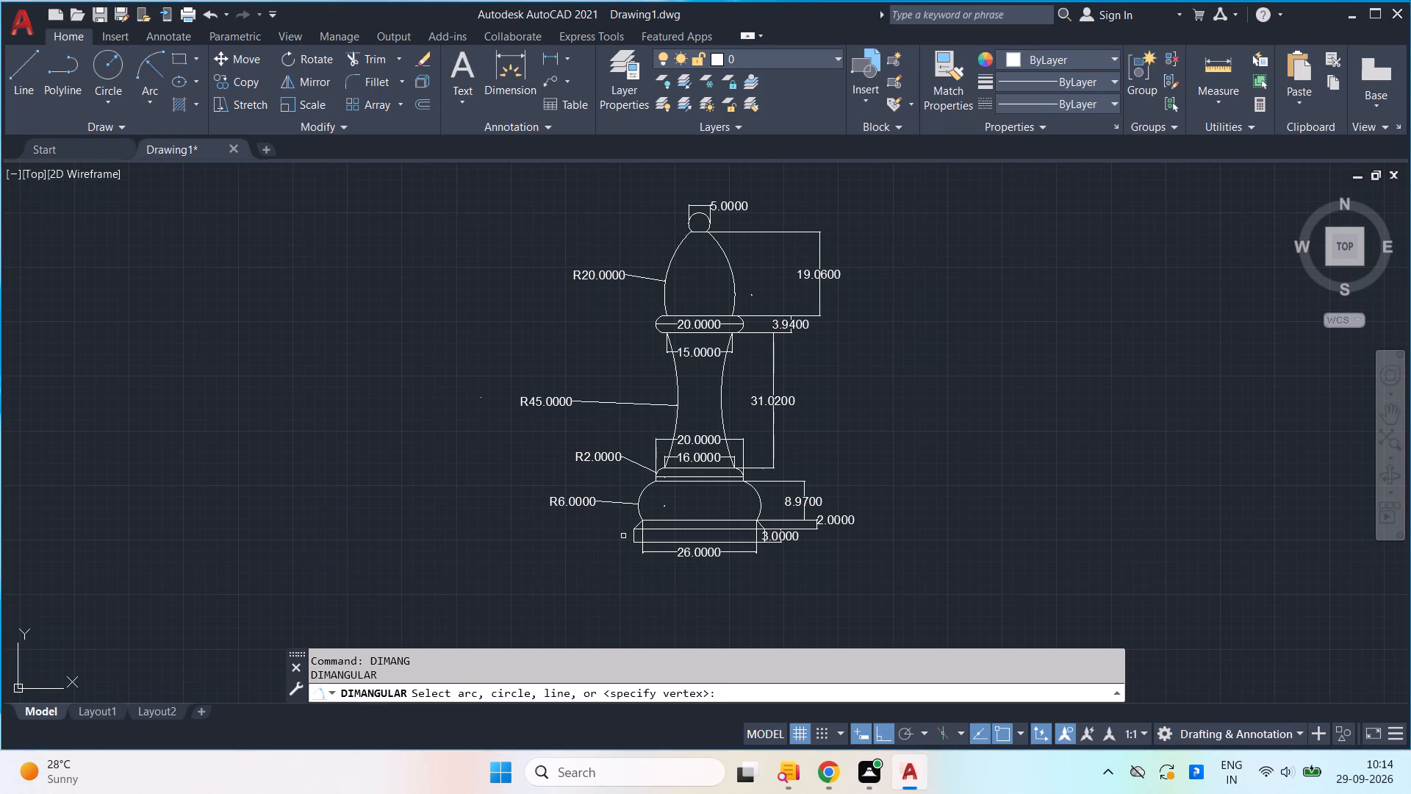
scroll(633, 530, up, 3)
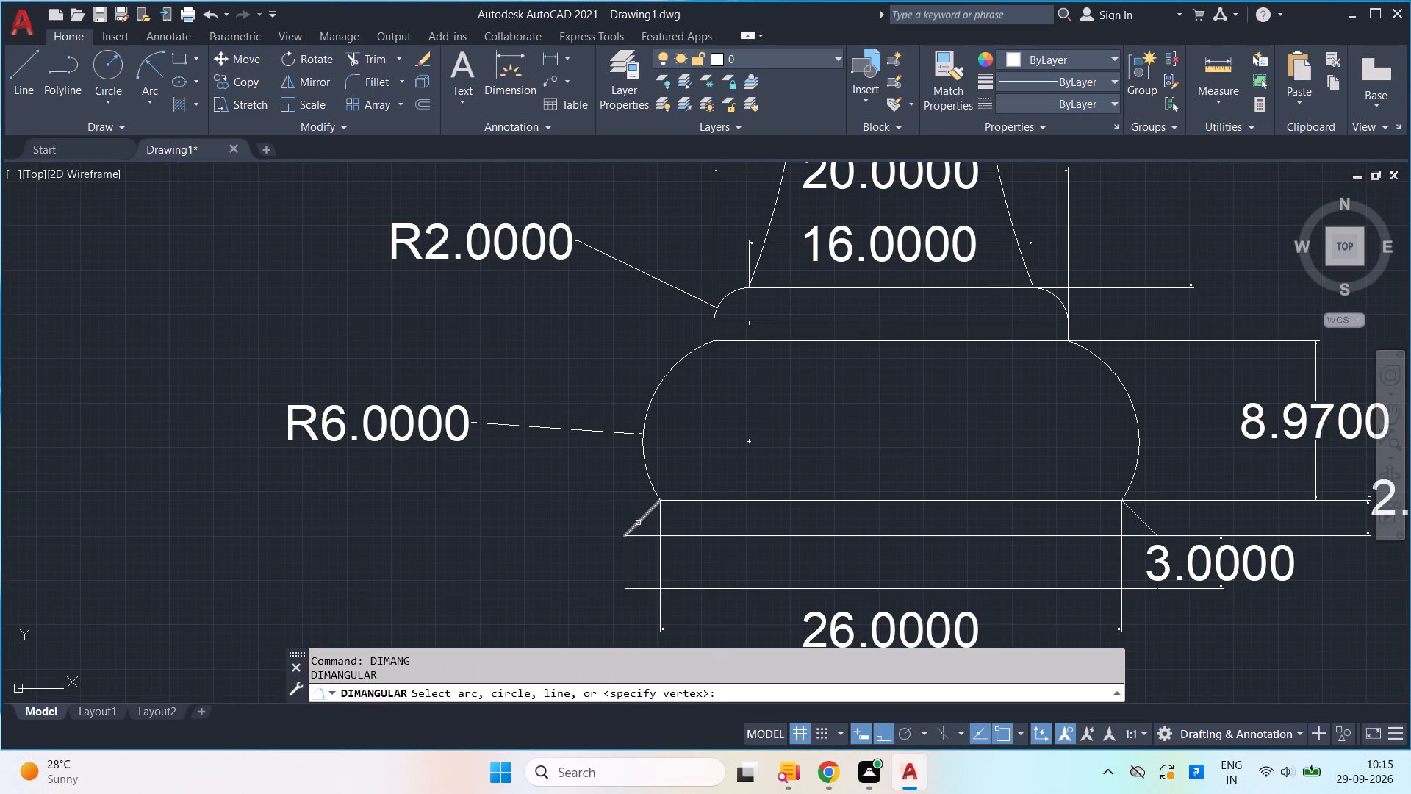
click(638, 520)
click(642, 537)
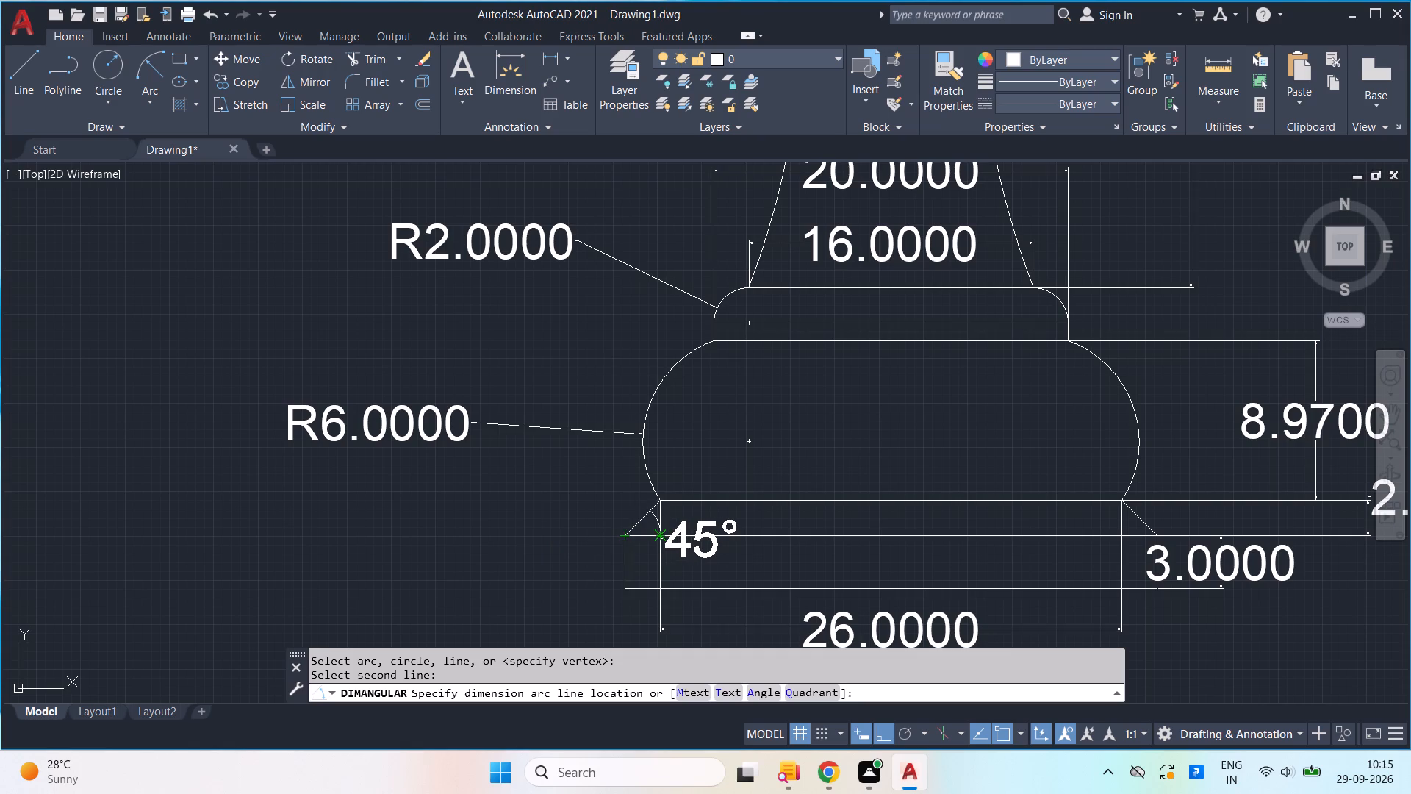
click(656, 533)
scroll(949, 533, down, 1)
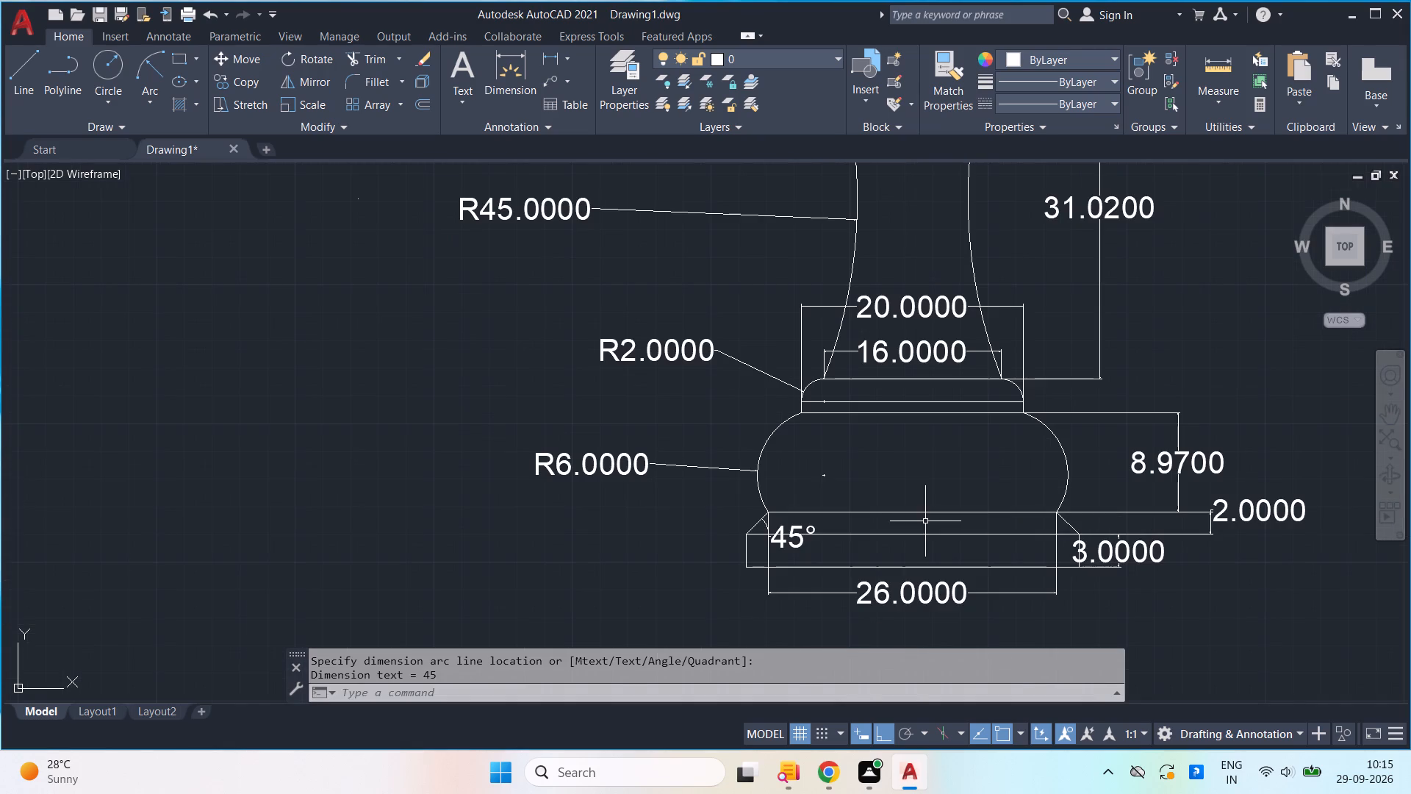
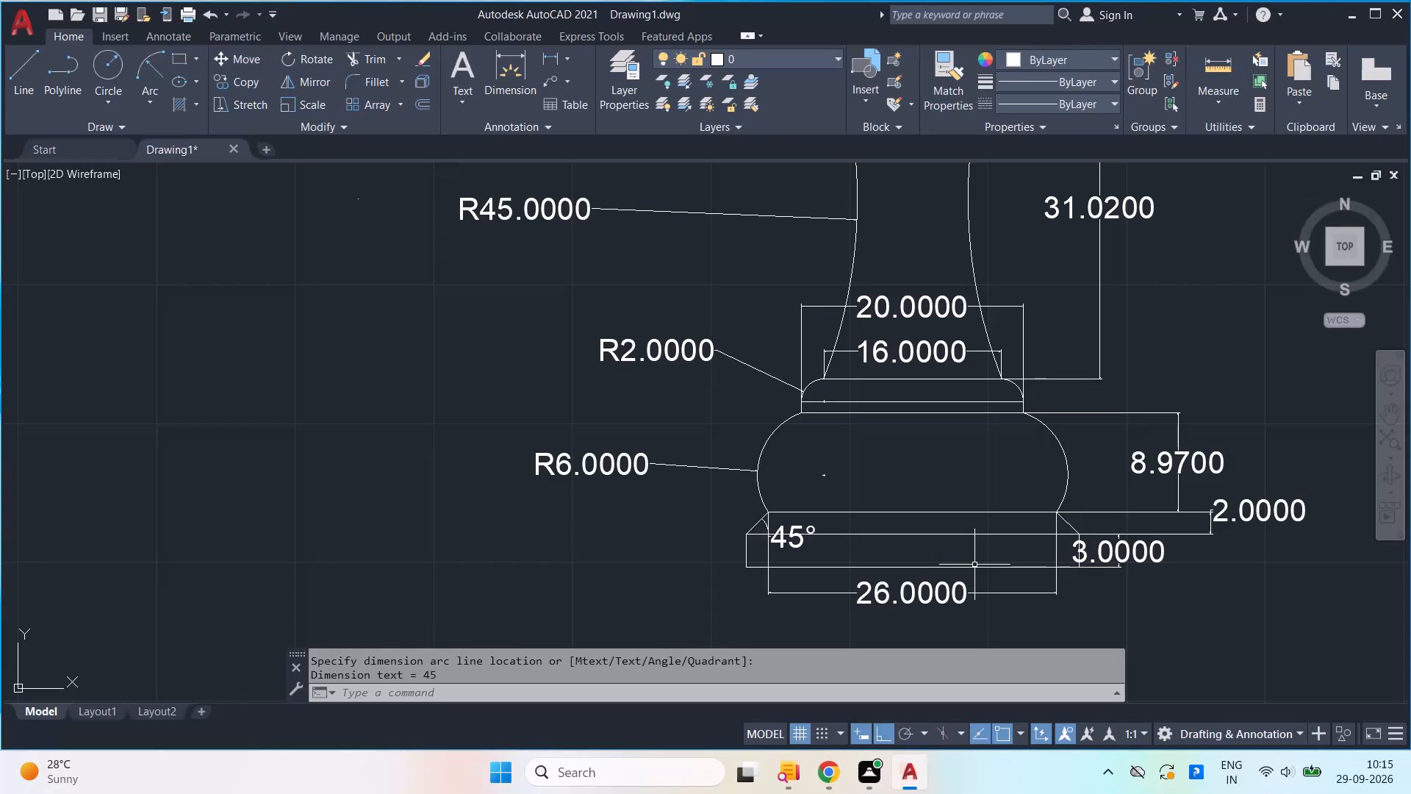
Add a linear dimension for the height of the short straight band below the R2 rounded collar, placed just outside its right edge.
scroll(922, 466, down, 3)
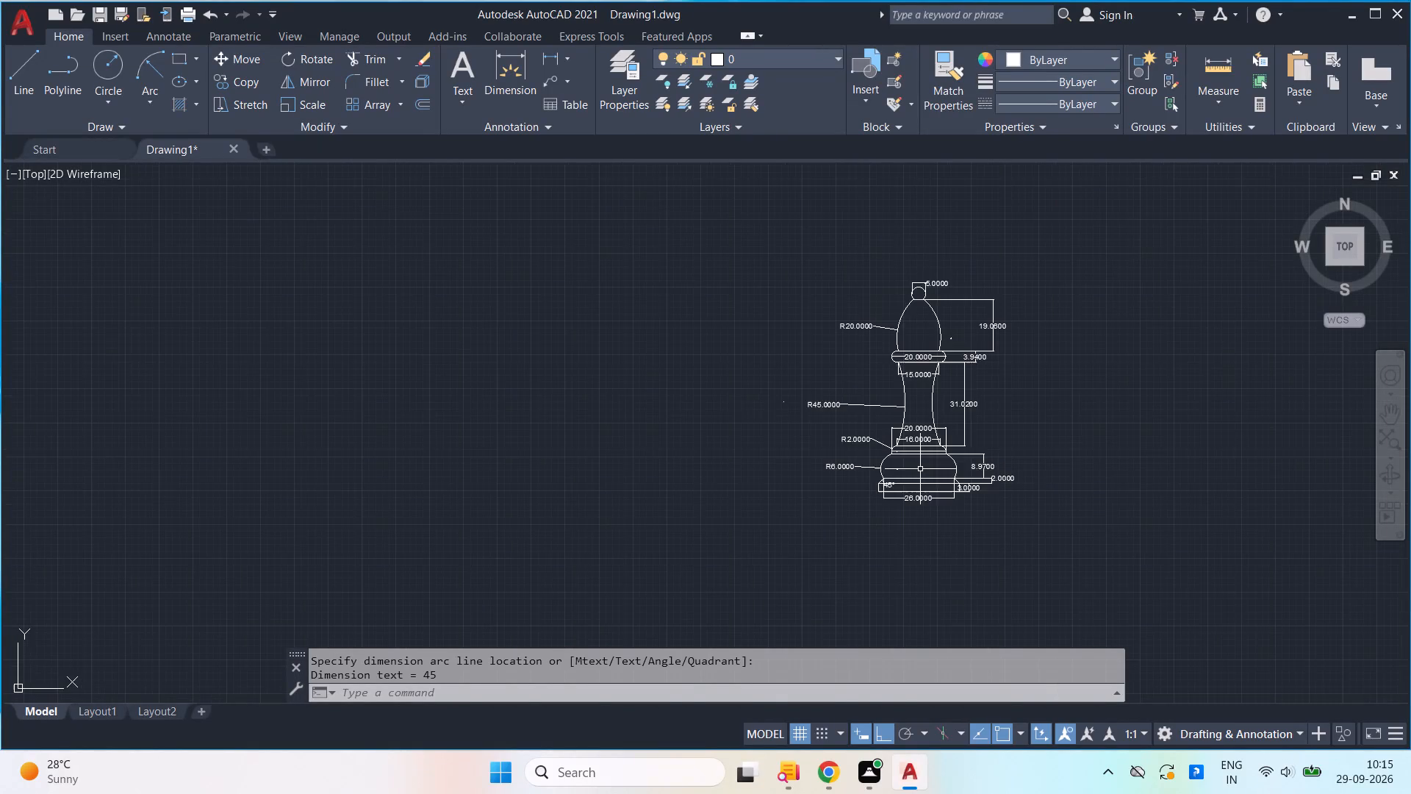
scroll(920, 469, up, 2)
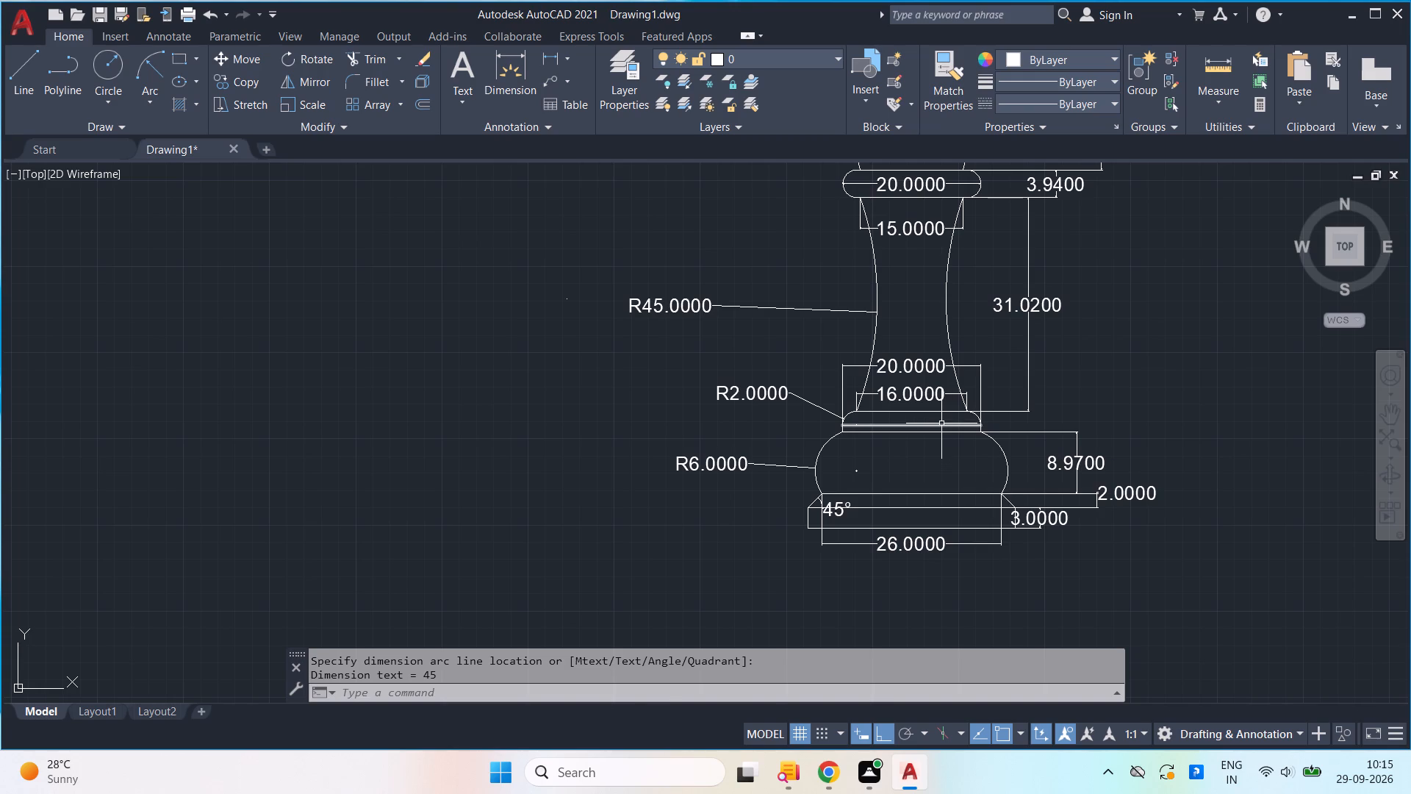
middle_drag(935, 429, 819, 523)
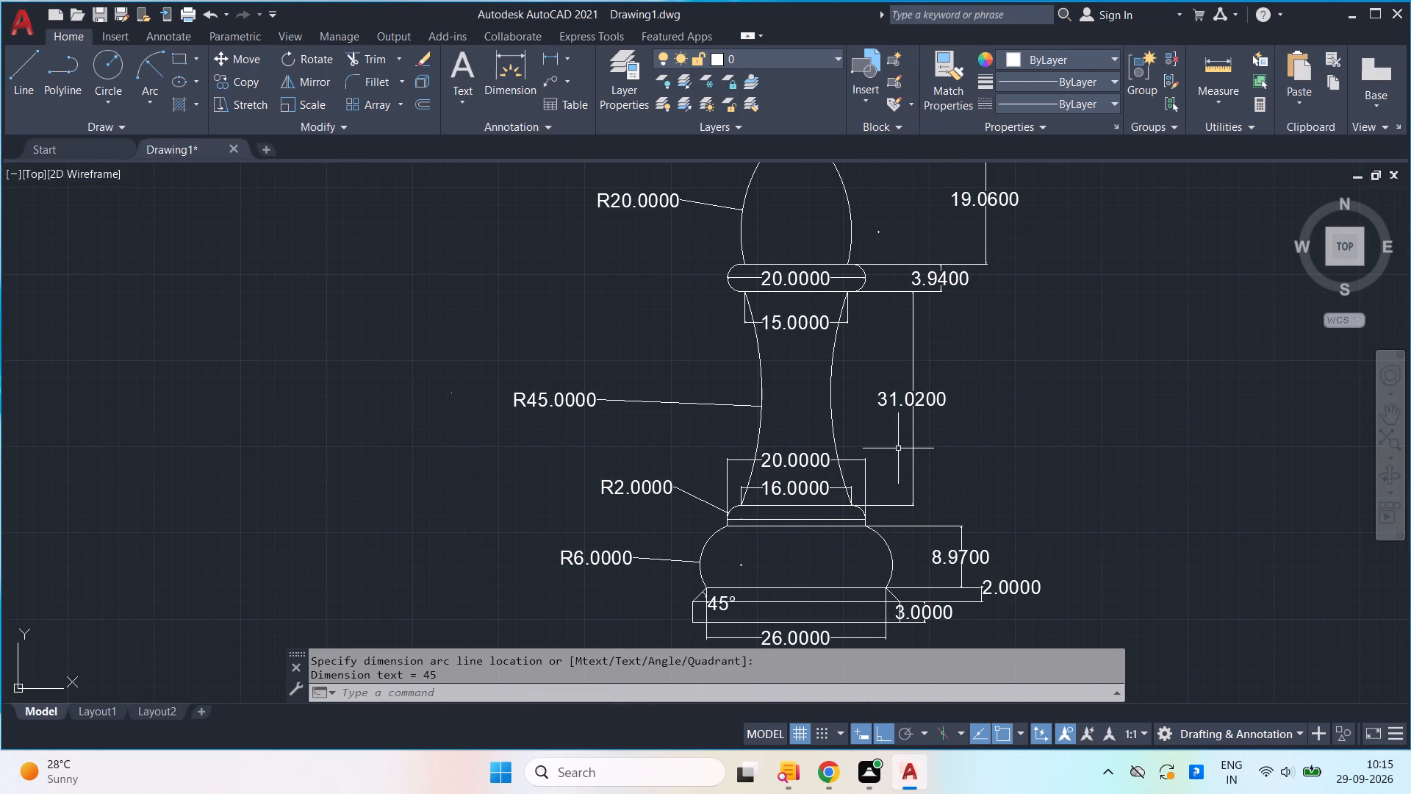
text(dimli)
click(406, 647)
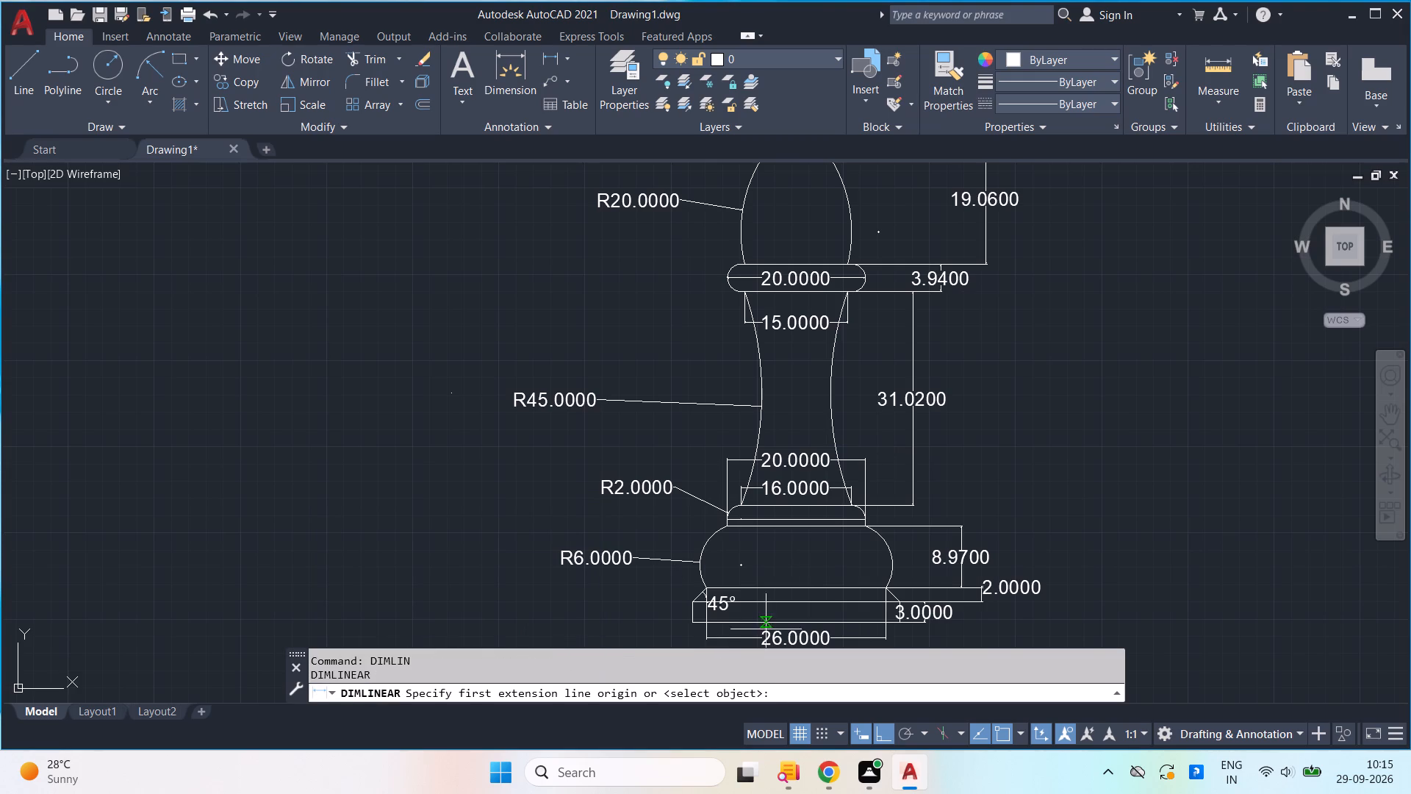
scroll(843, 551, up, 2)
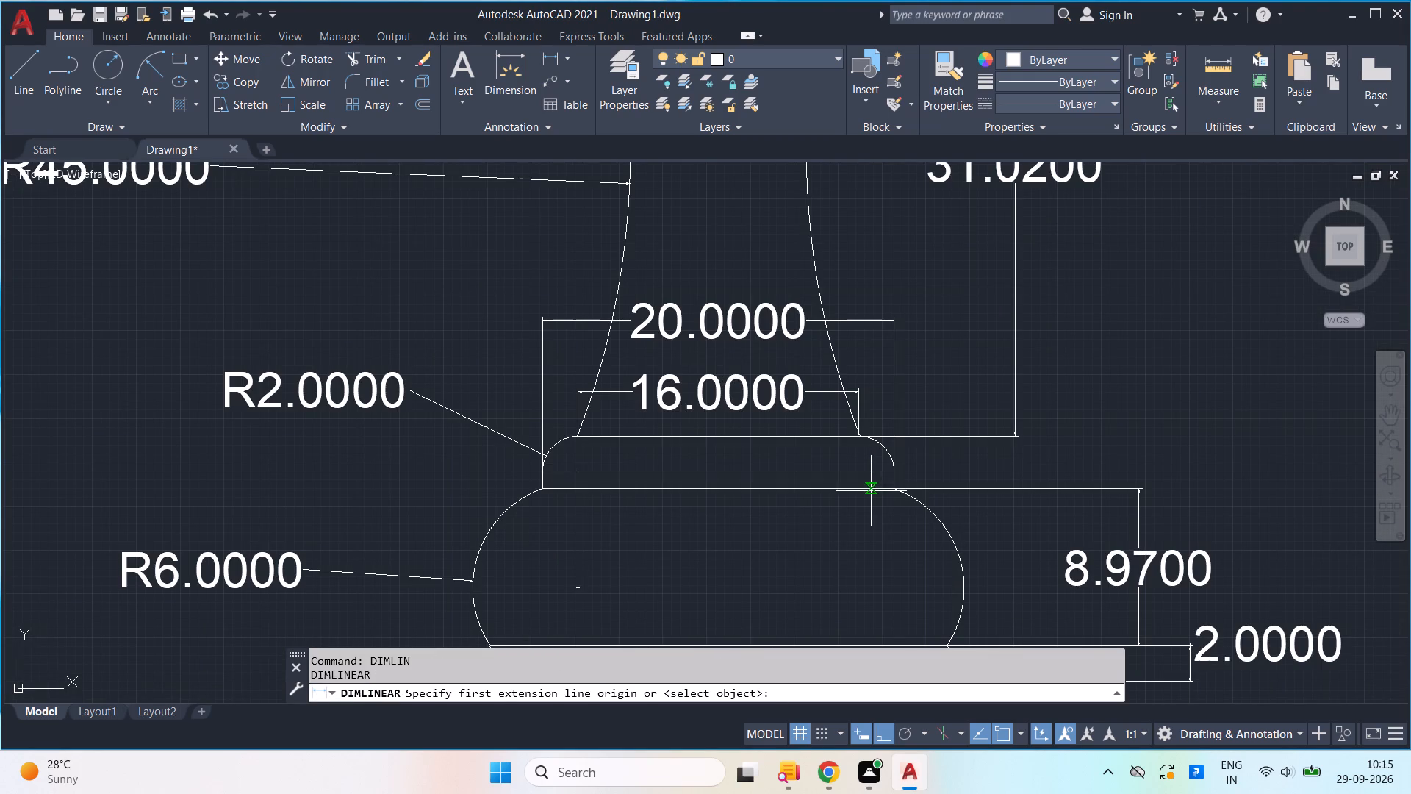
click(894, 488)
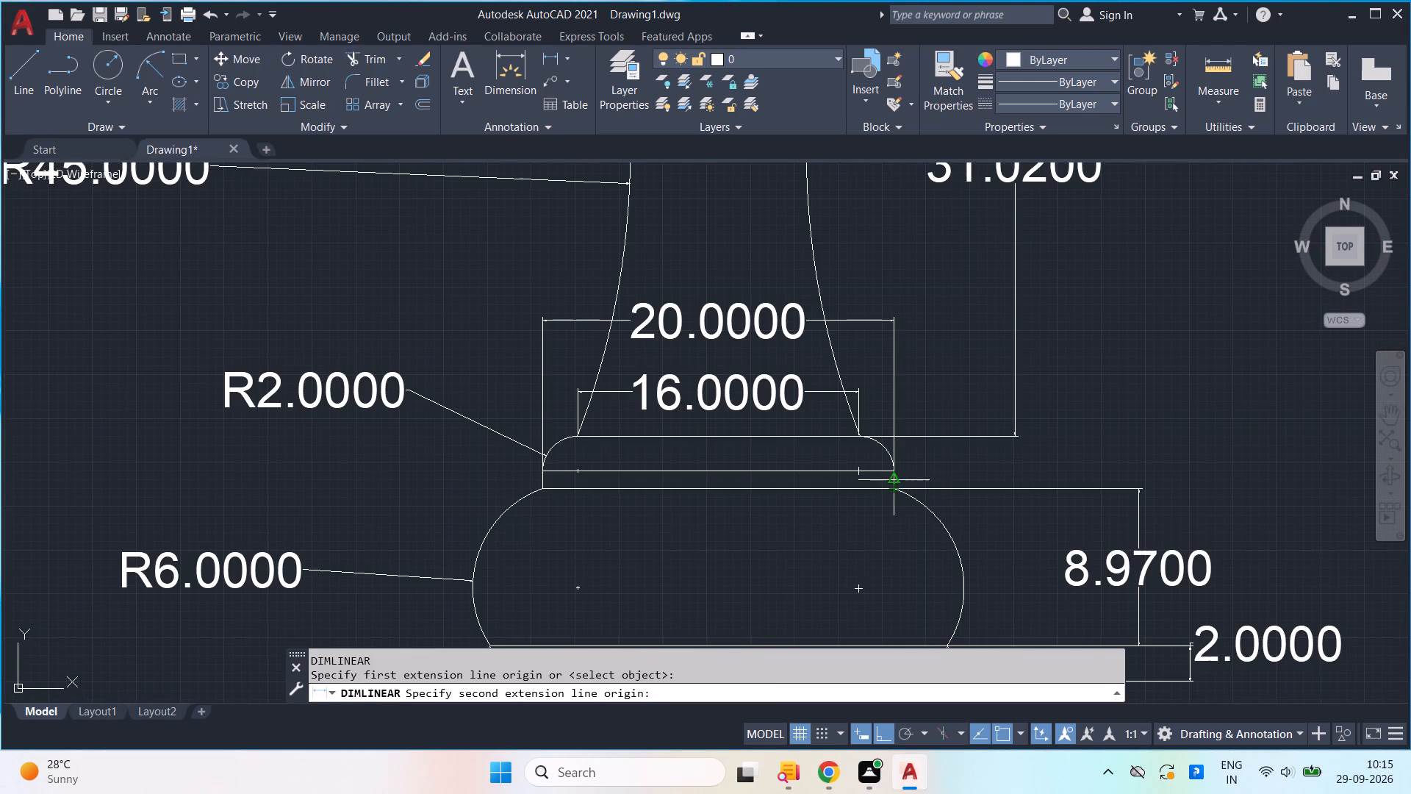
click(891, 471)
click(941, 474)
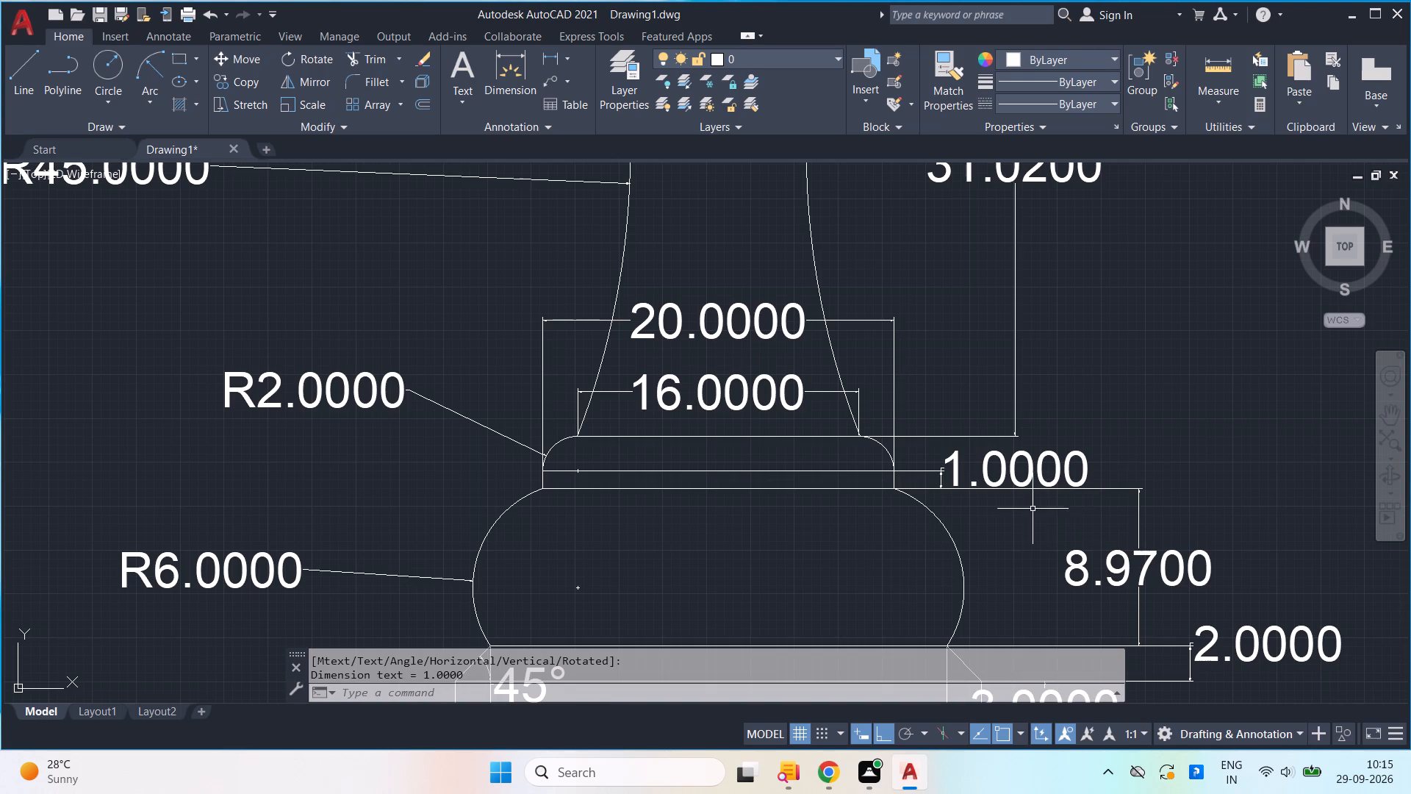
Add a vertical linear dimension for the height of the collar's rounded upper part, placed just outside the profile's left side.
key(space)
click(689, 471)
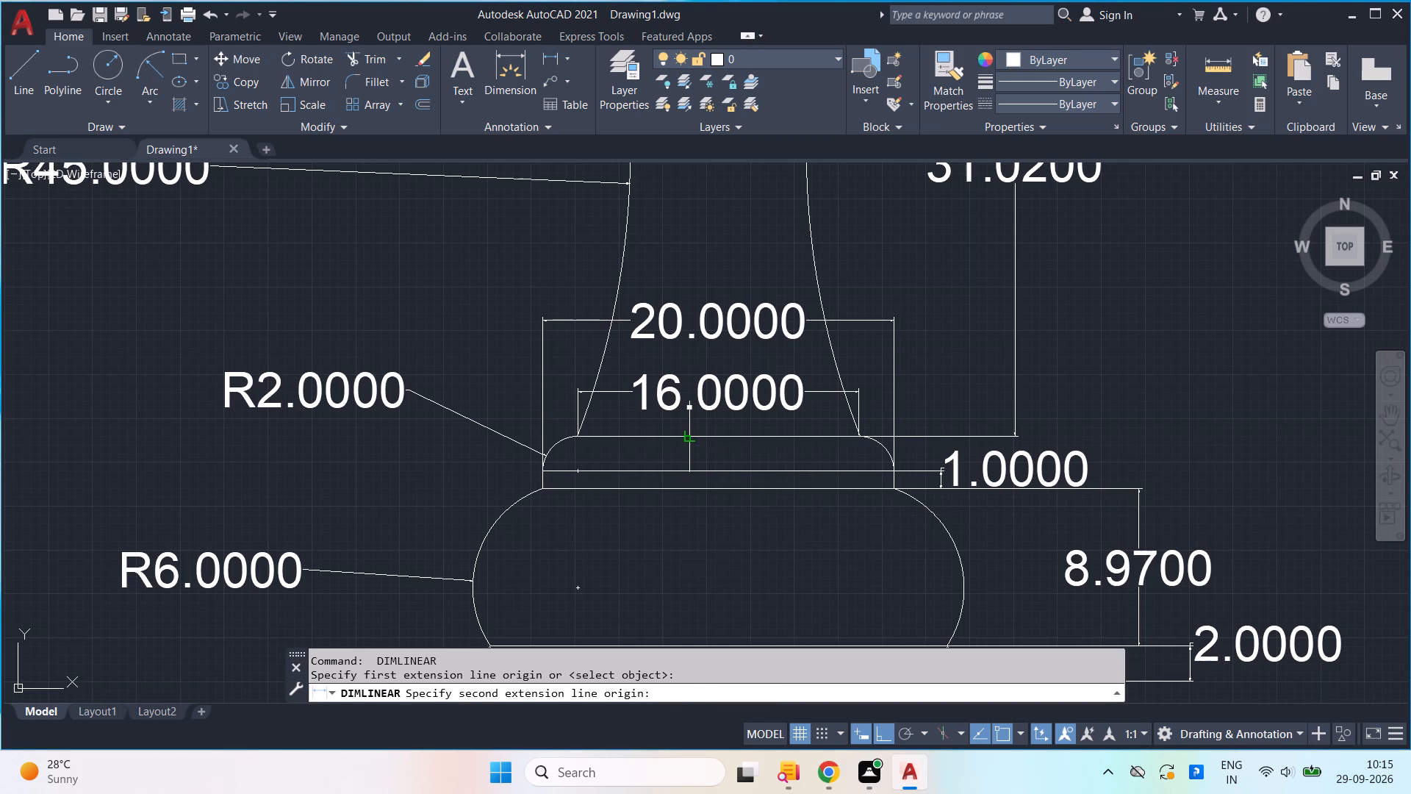
click(692, 433)
click(495, 450)
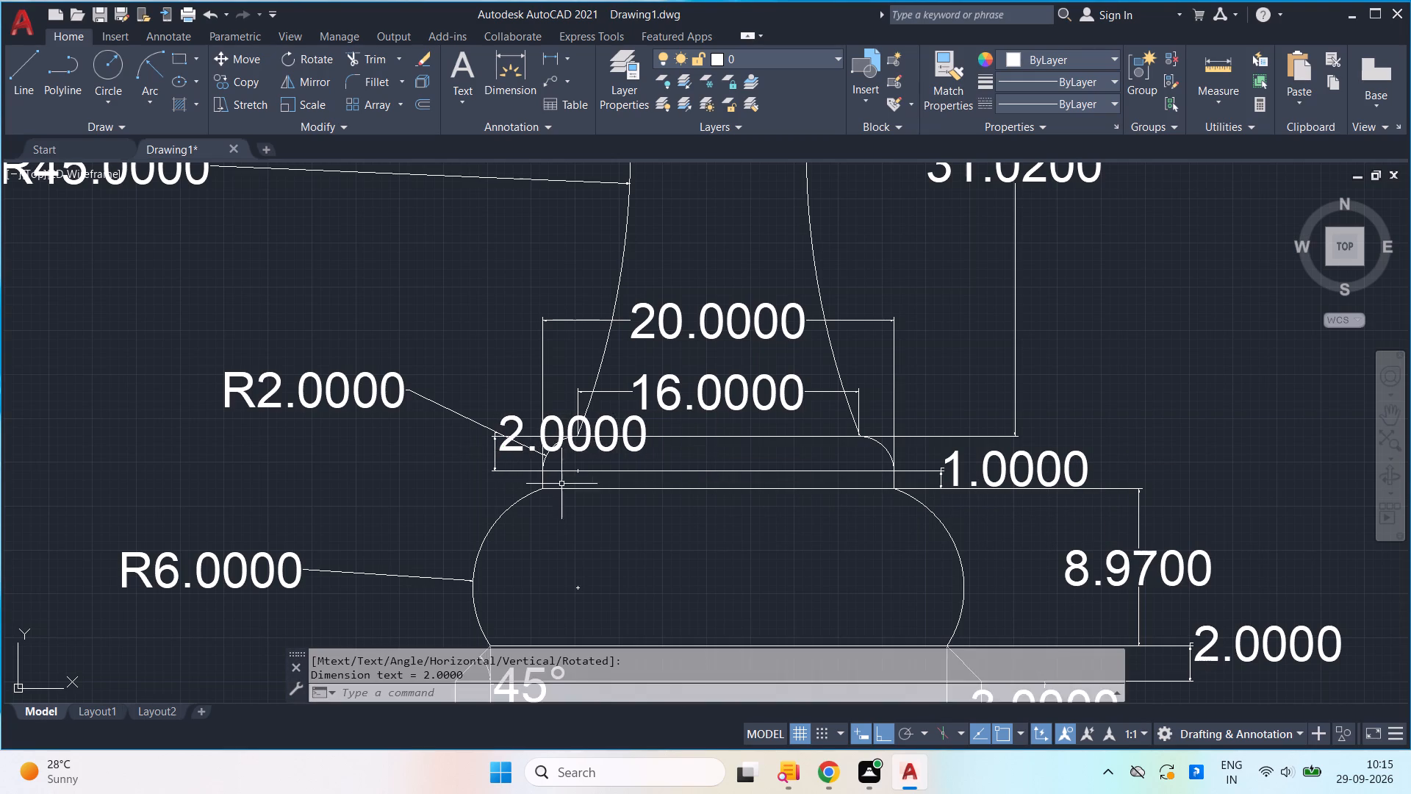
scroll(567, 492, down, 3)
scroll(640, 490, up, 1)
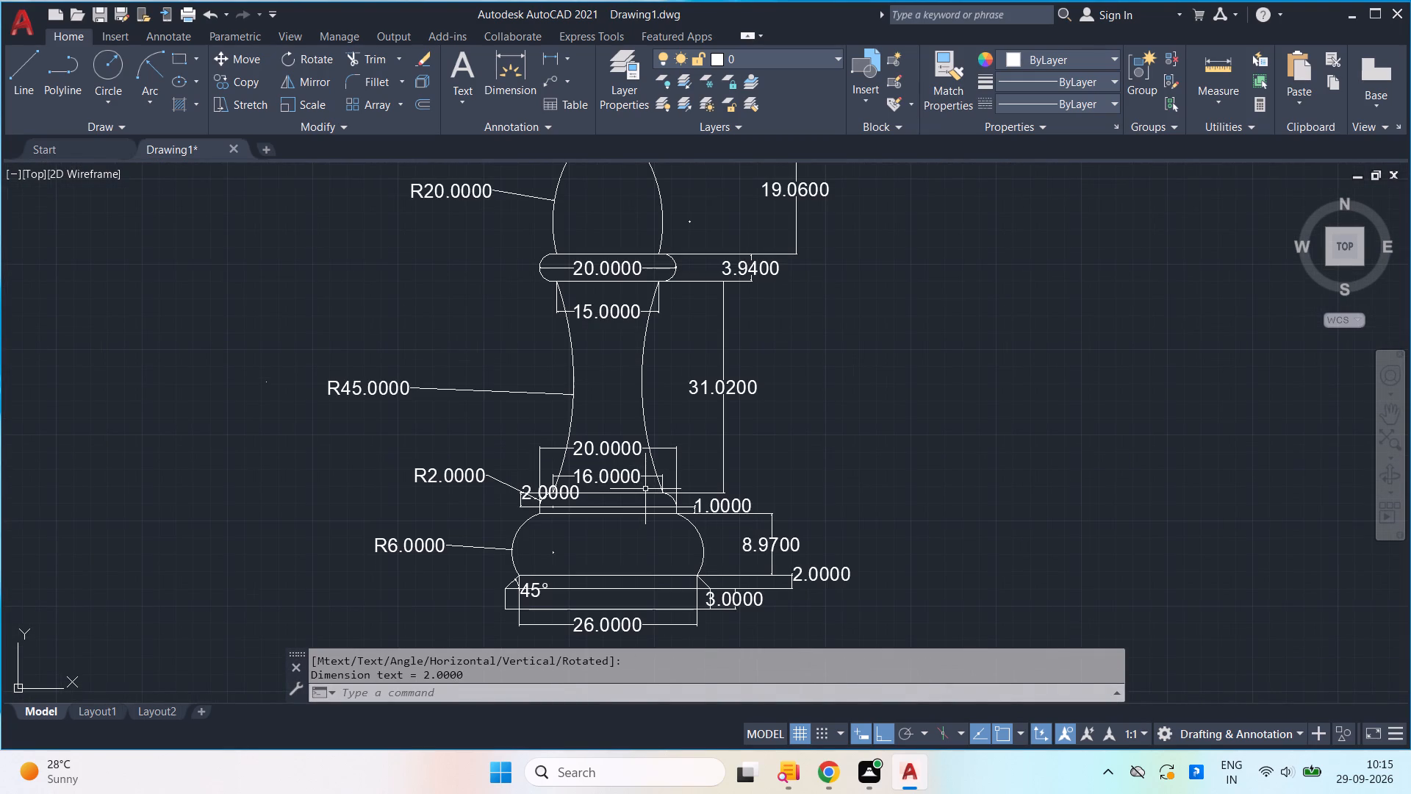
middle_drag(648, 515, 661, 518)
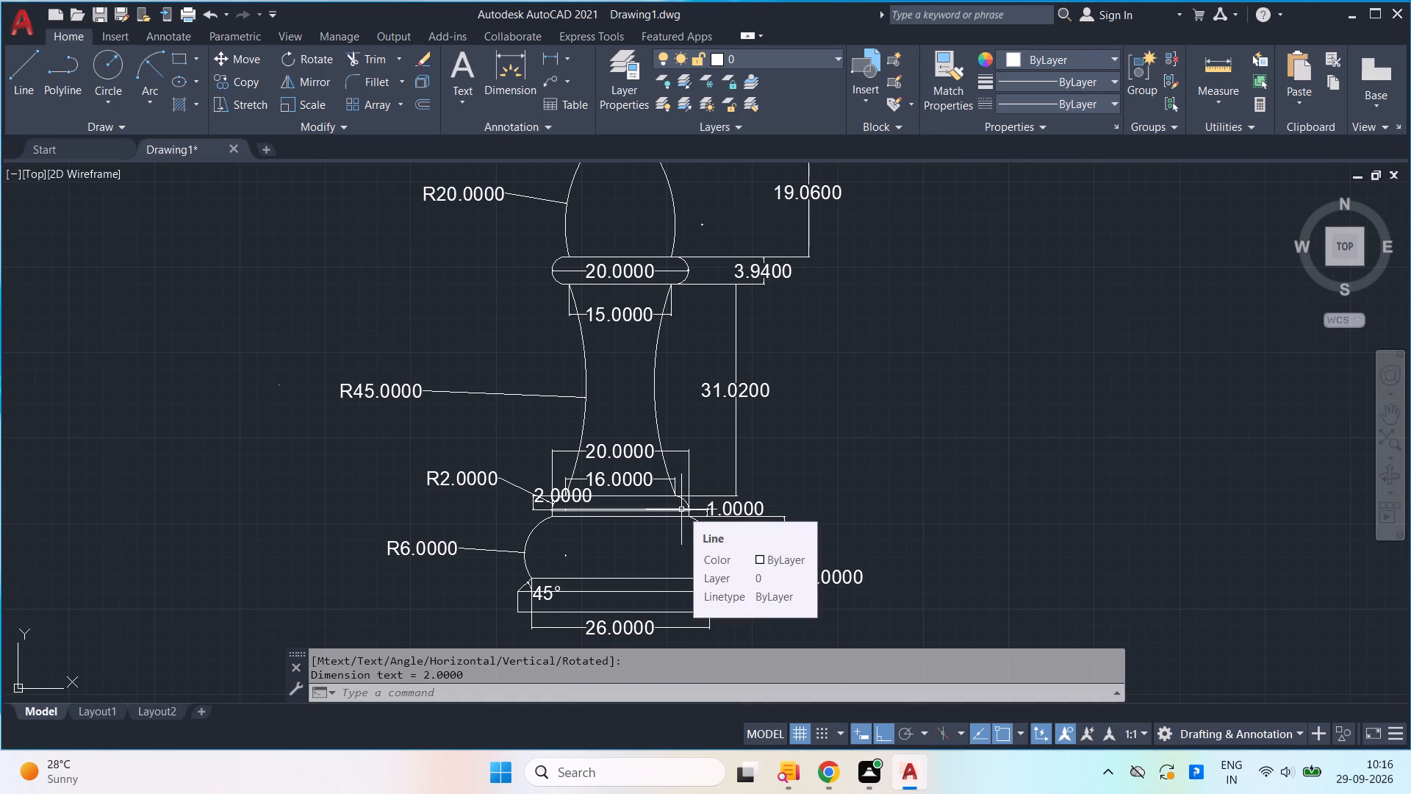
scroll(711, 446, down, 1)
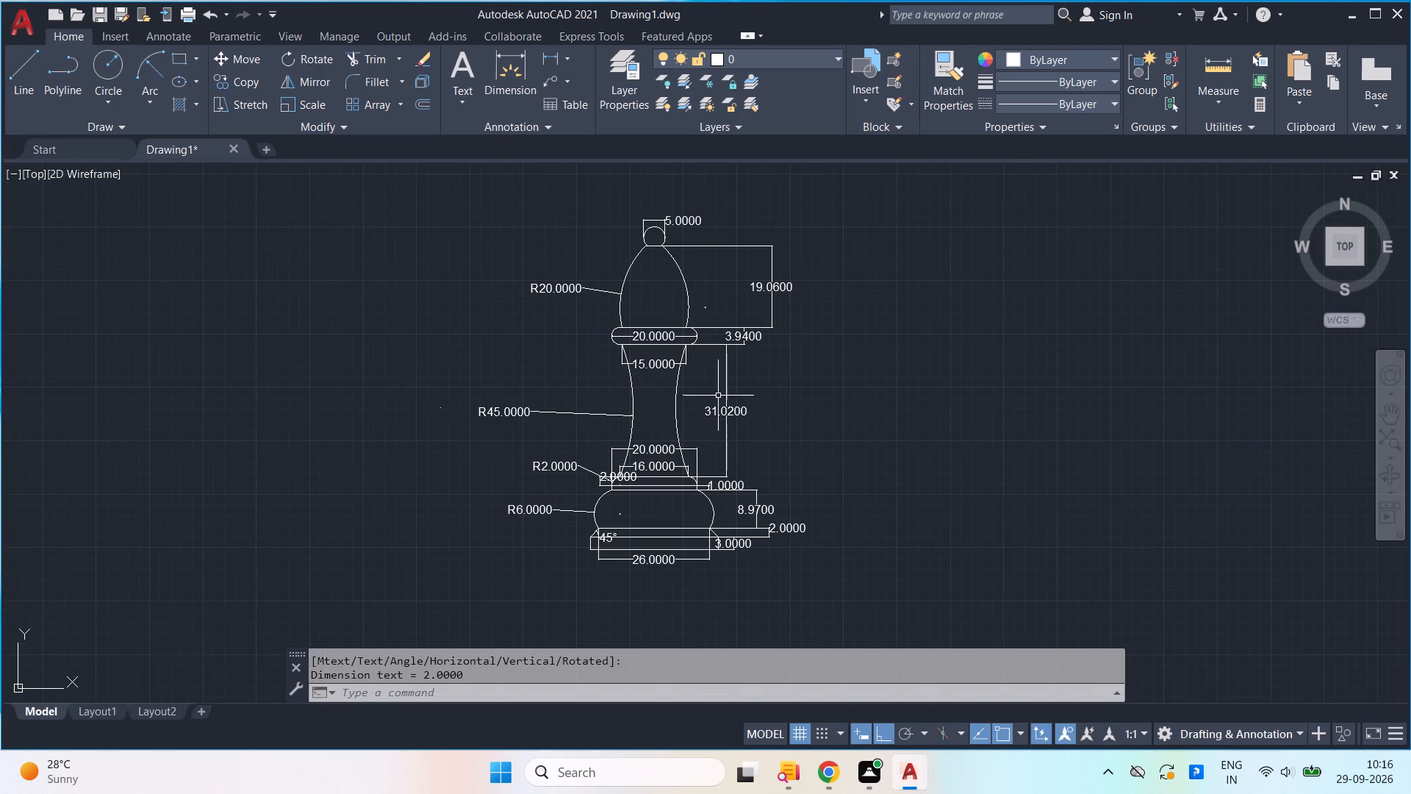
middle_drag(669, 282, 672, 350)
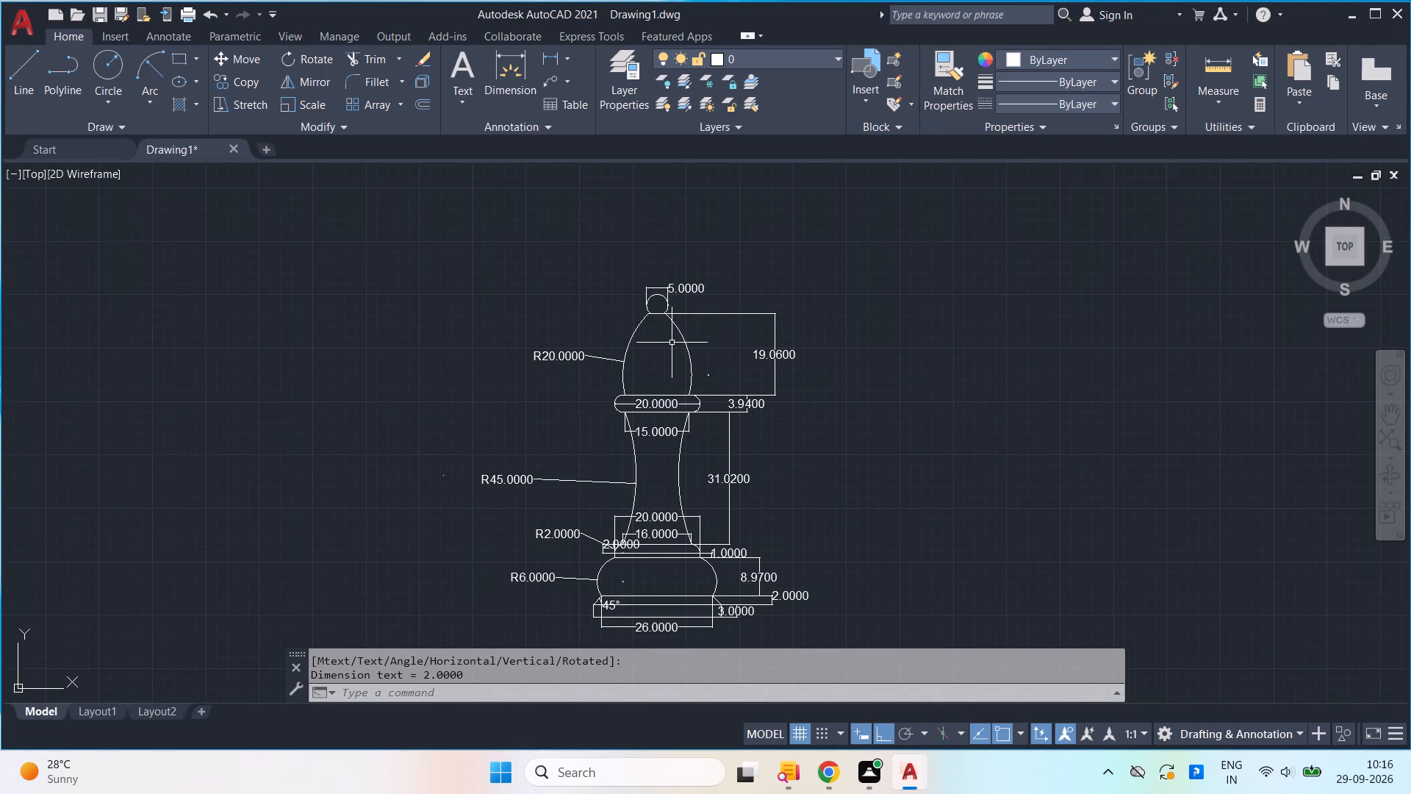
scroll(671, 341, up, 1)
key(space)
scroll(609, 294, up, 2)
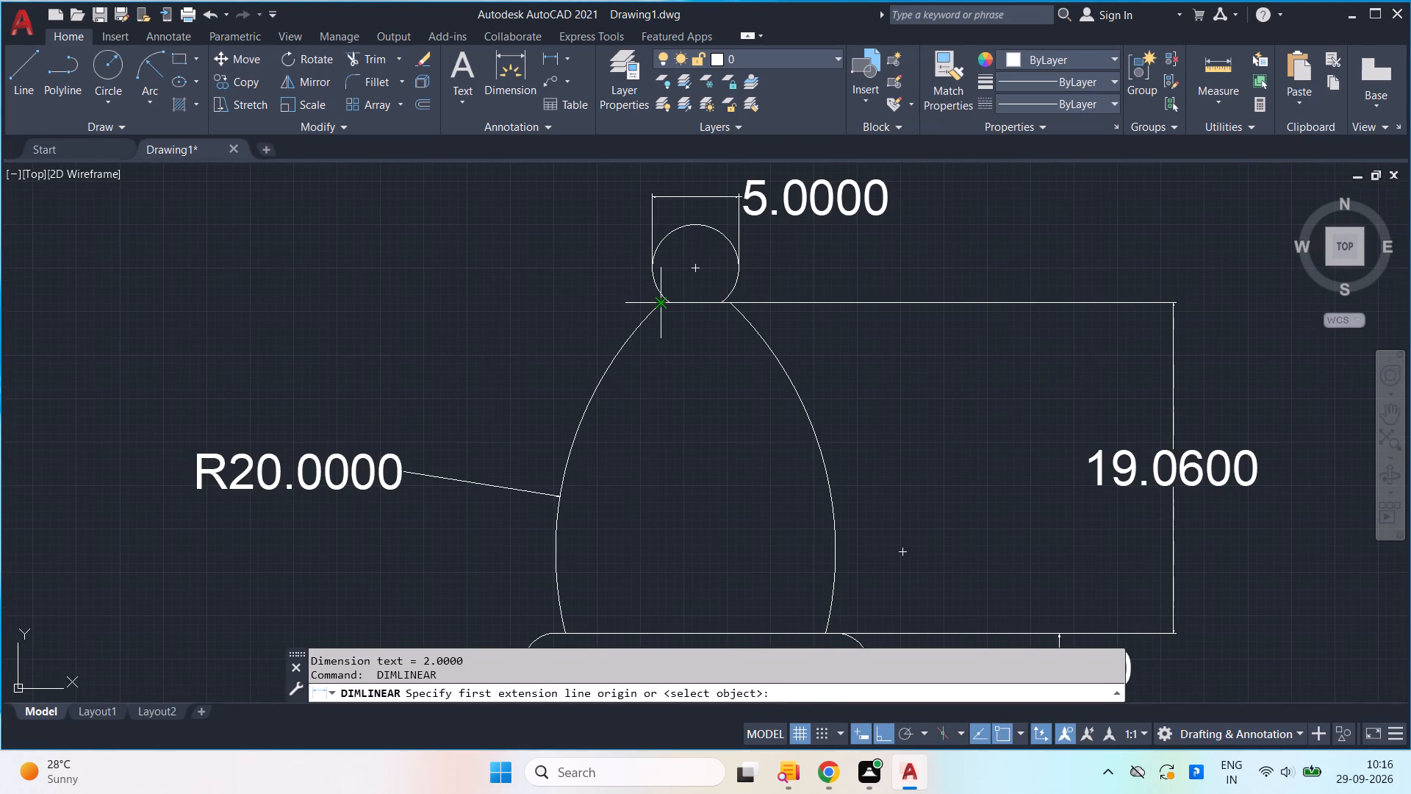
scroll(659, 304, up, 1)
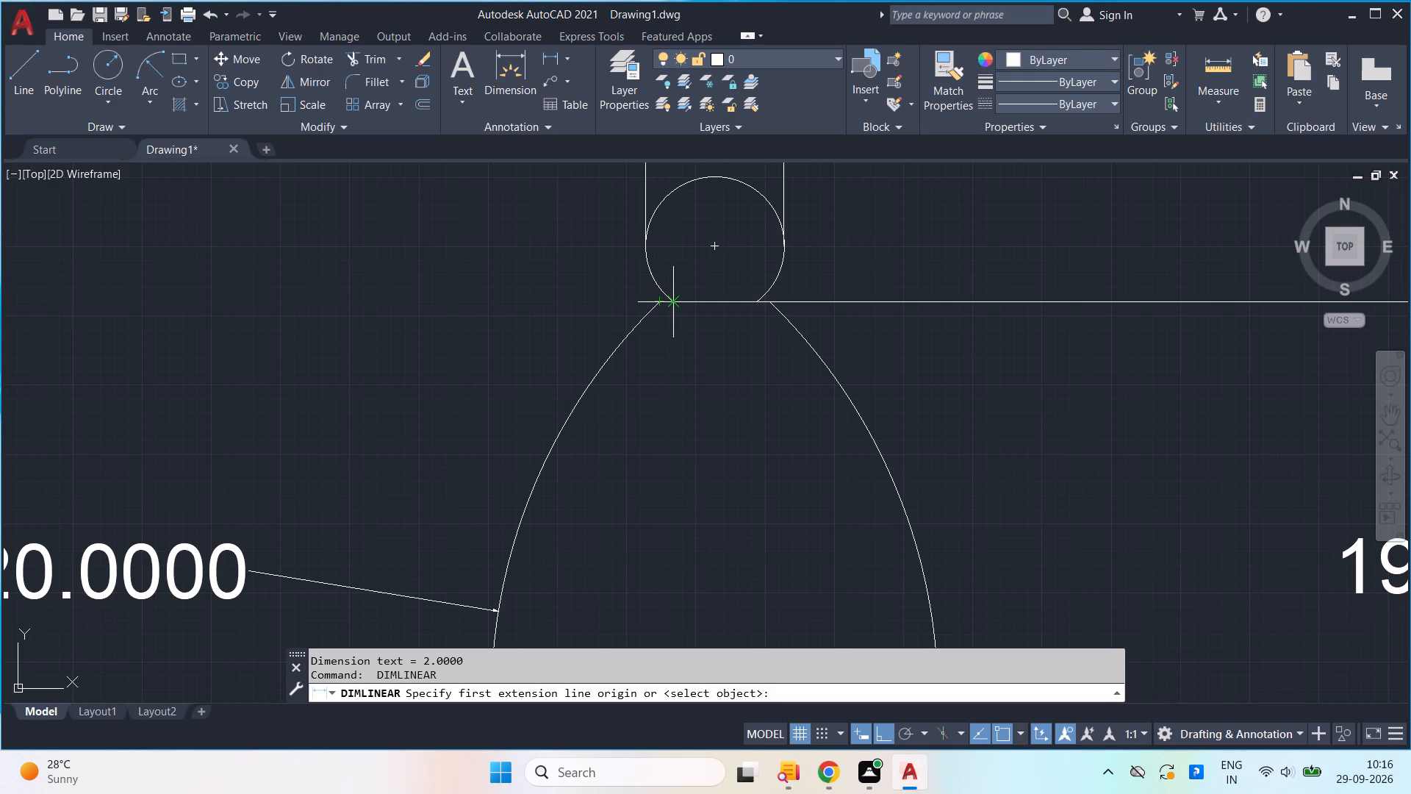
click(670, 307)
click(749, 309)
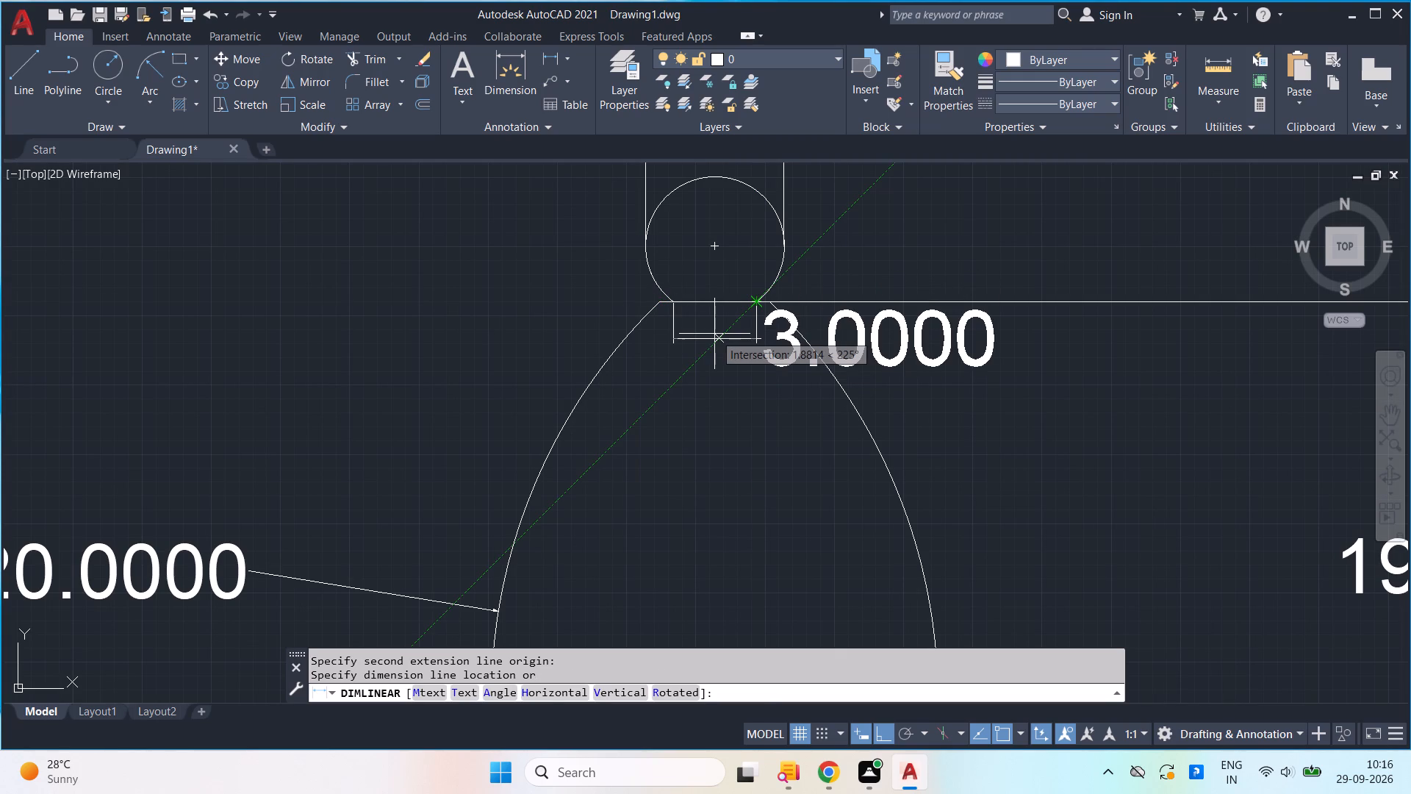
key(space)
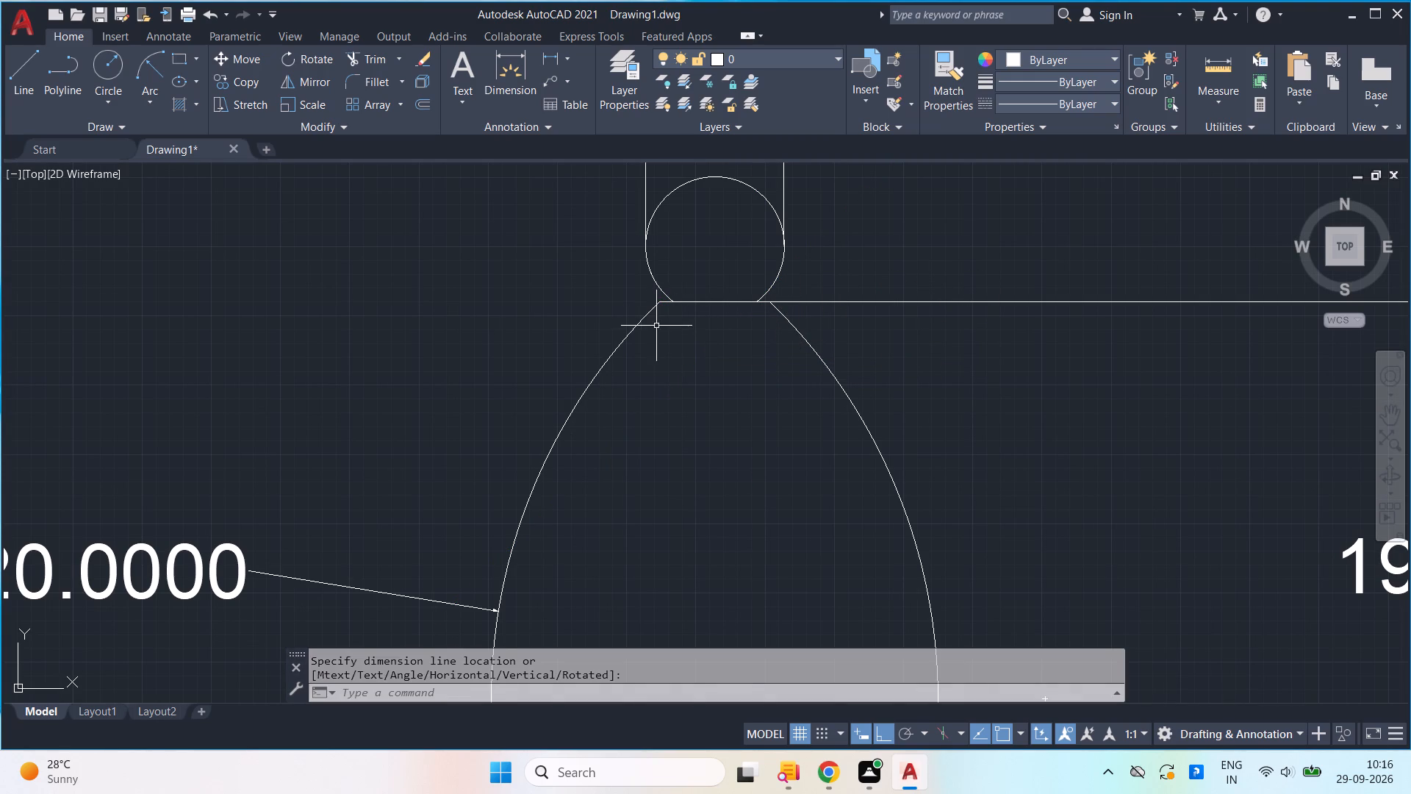
Add a horizontal linear dimension between the upper ends of the two R20 head arcs, placed just below the line joining them.
key(space)
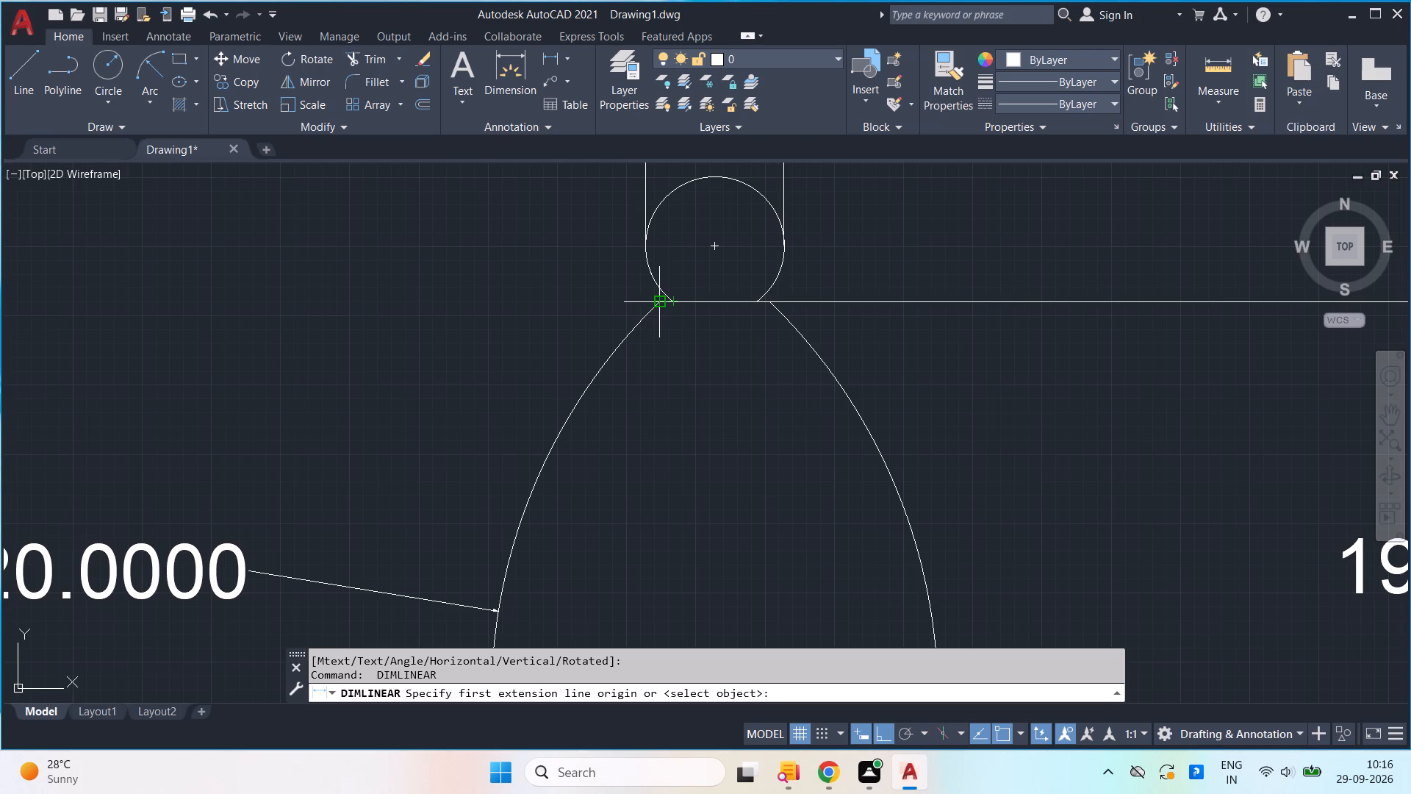
click(662, 301)
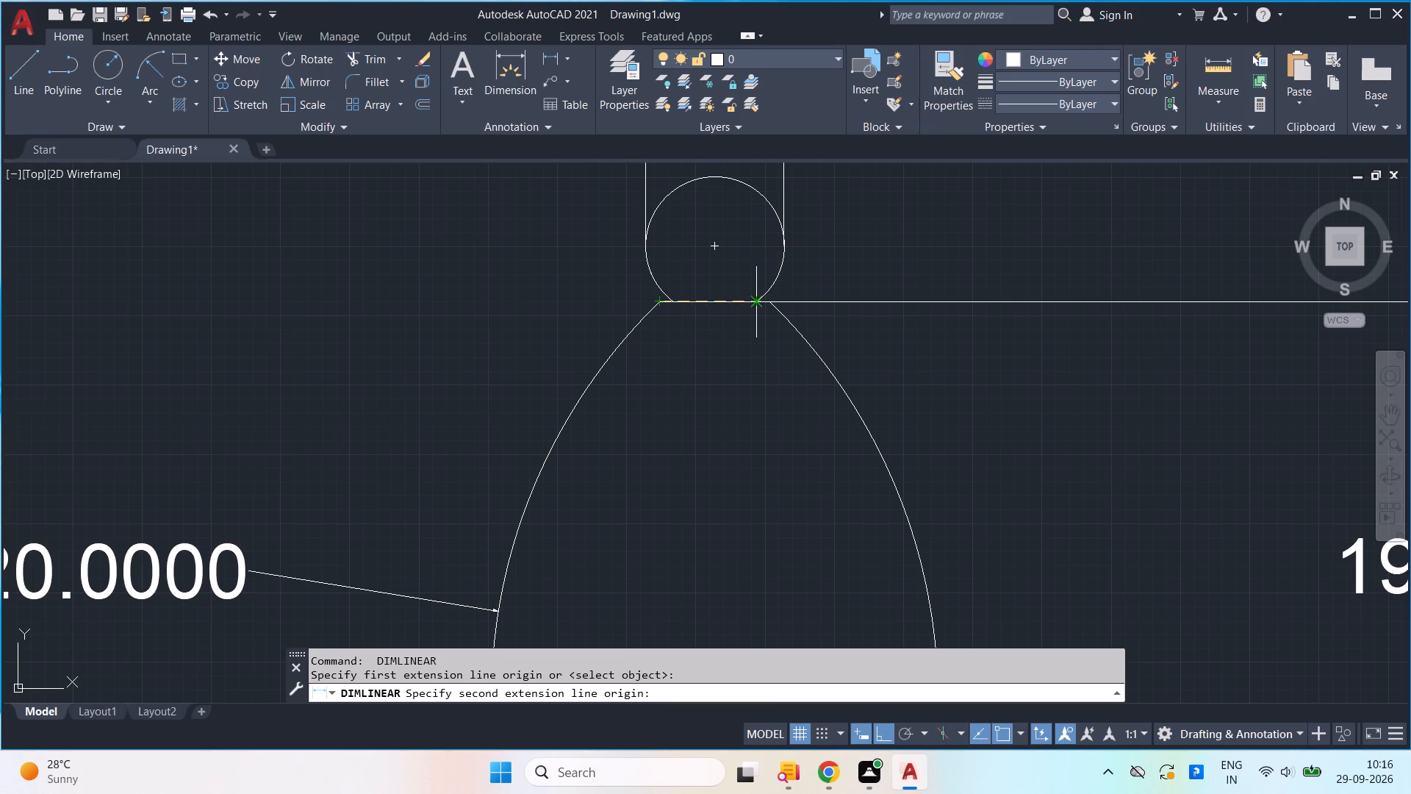
click(769, 307)
click(772, 369)
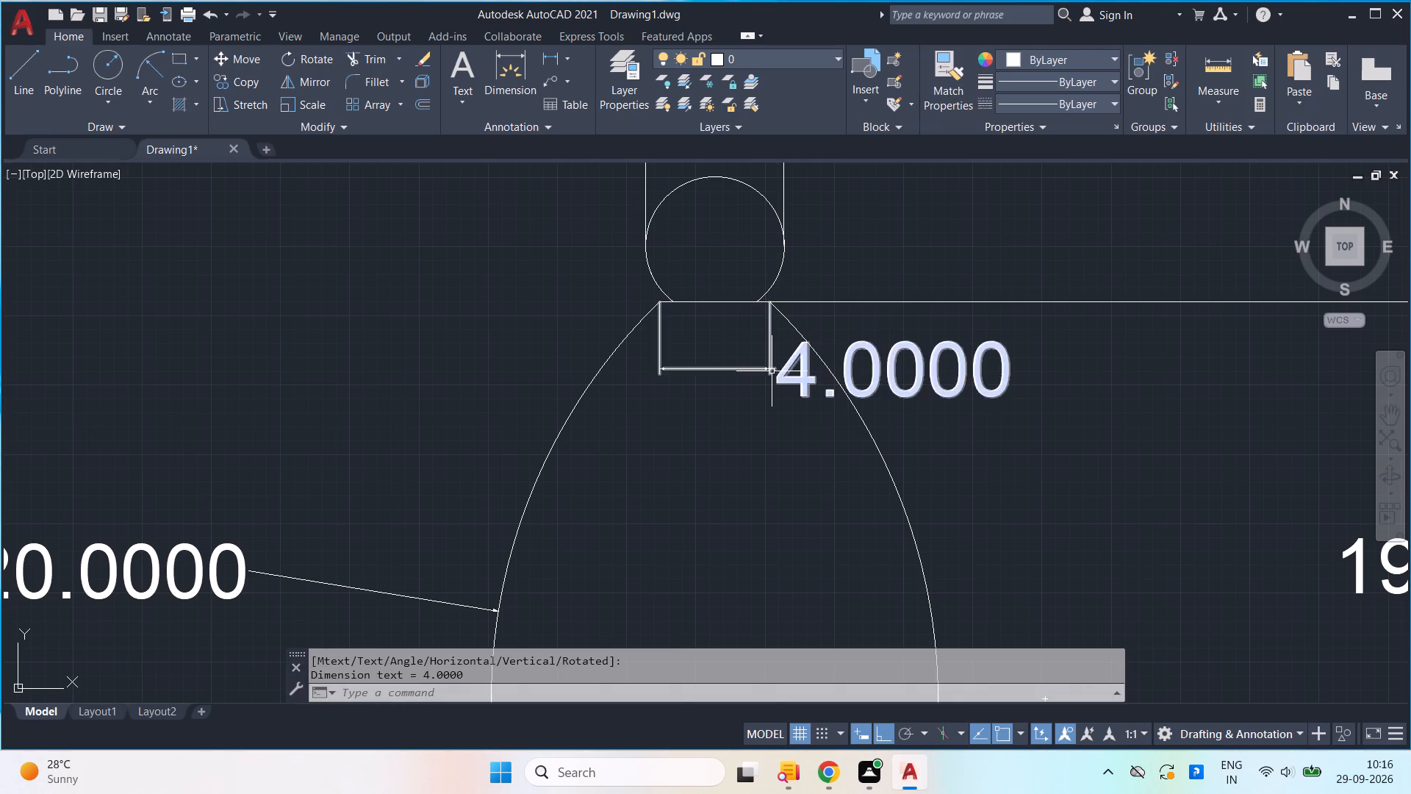
scroll(772, 396, down, 2)
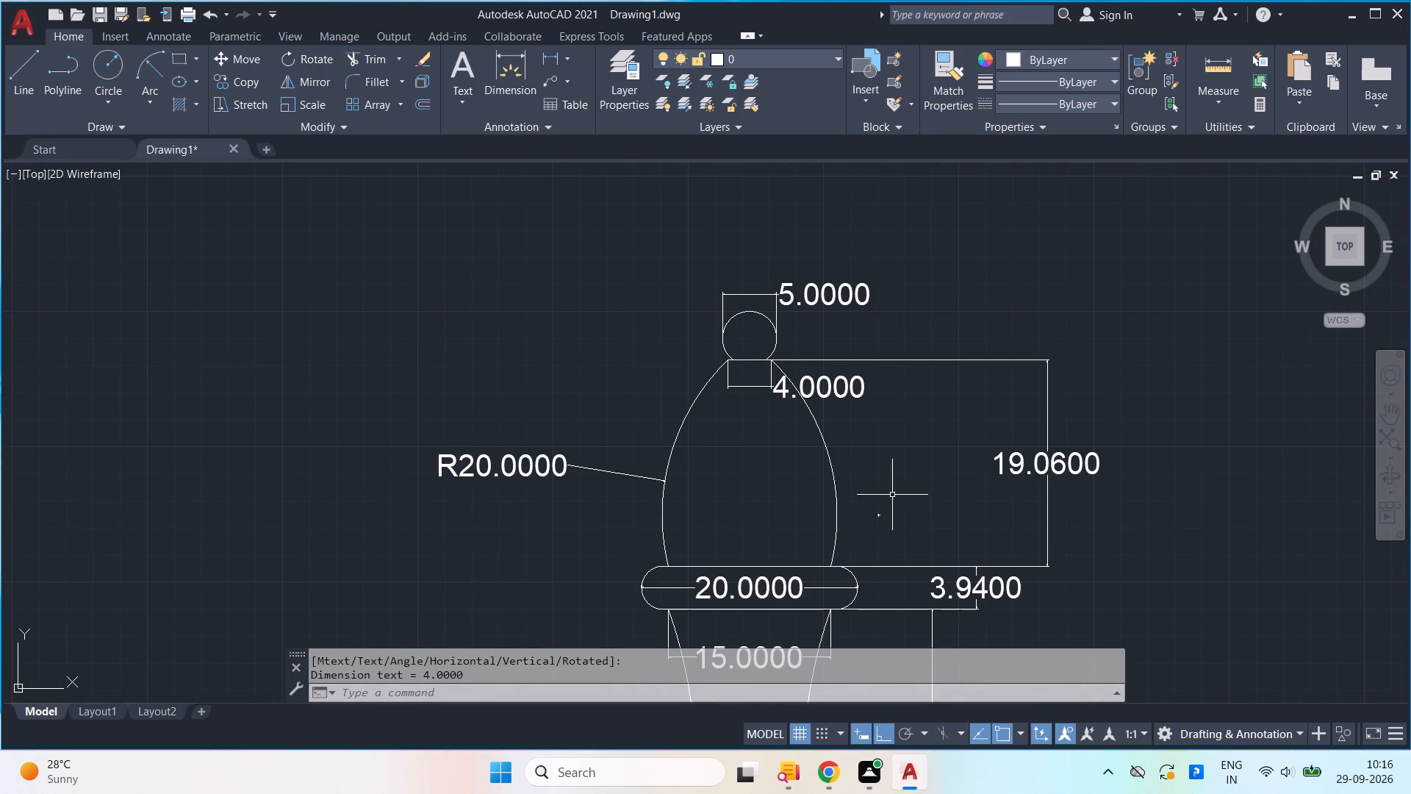
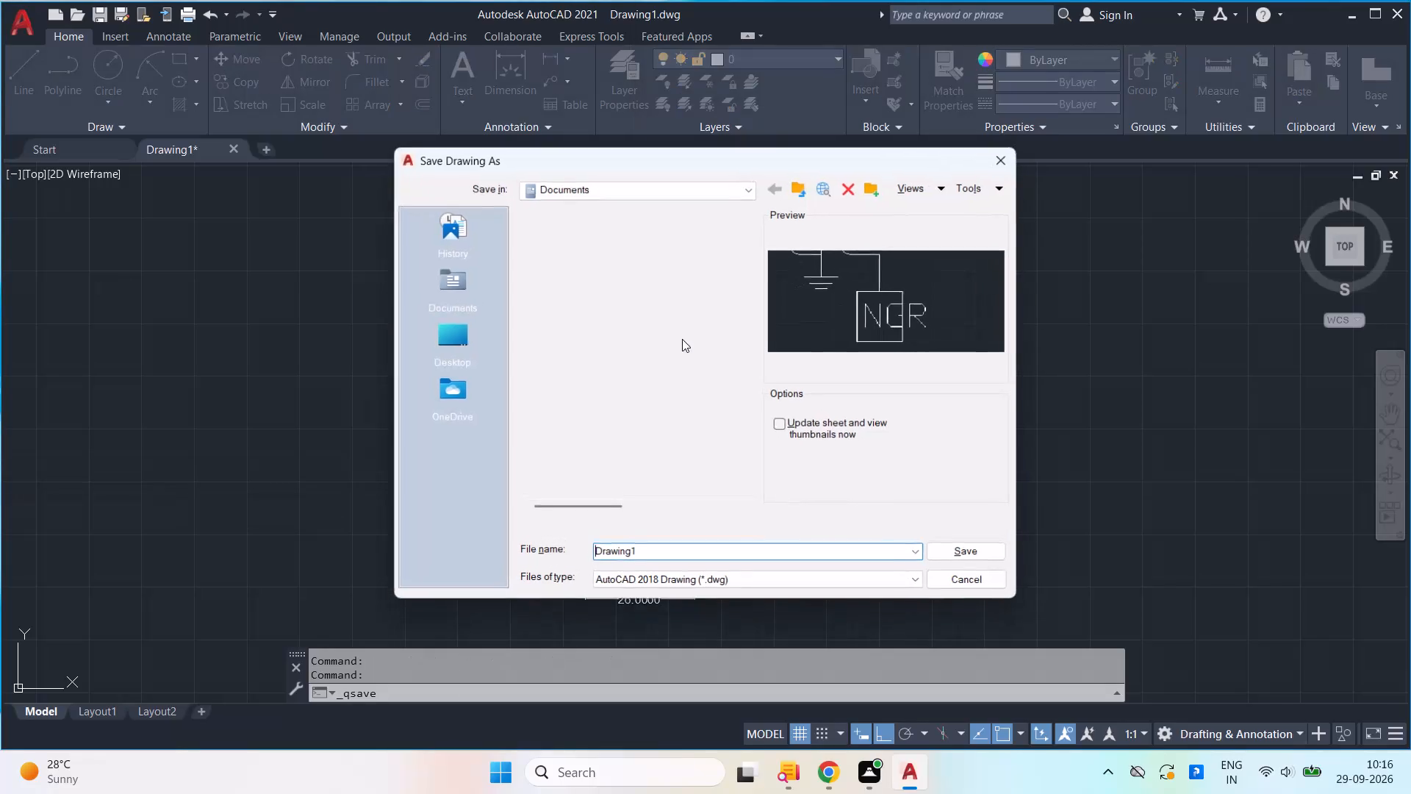
Save the drawing in the Documents folder under the name "Pawn style turned ornament".
click(459, 276)
click(653, 555)
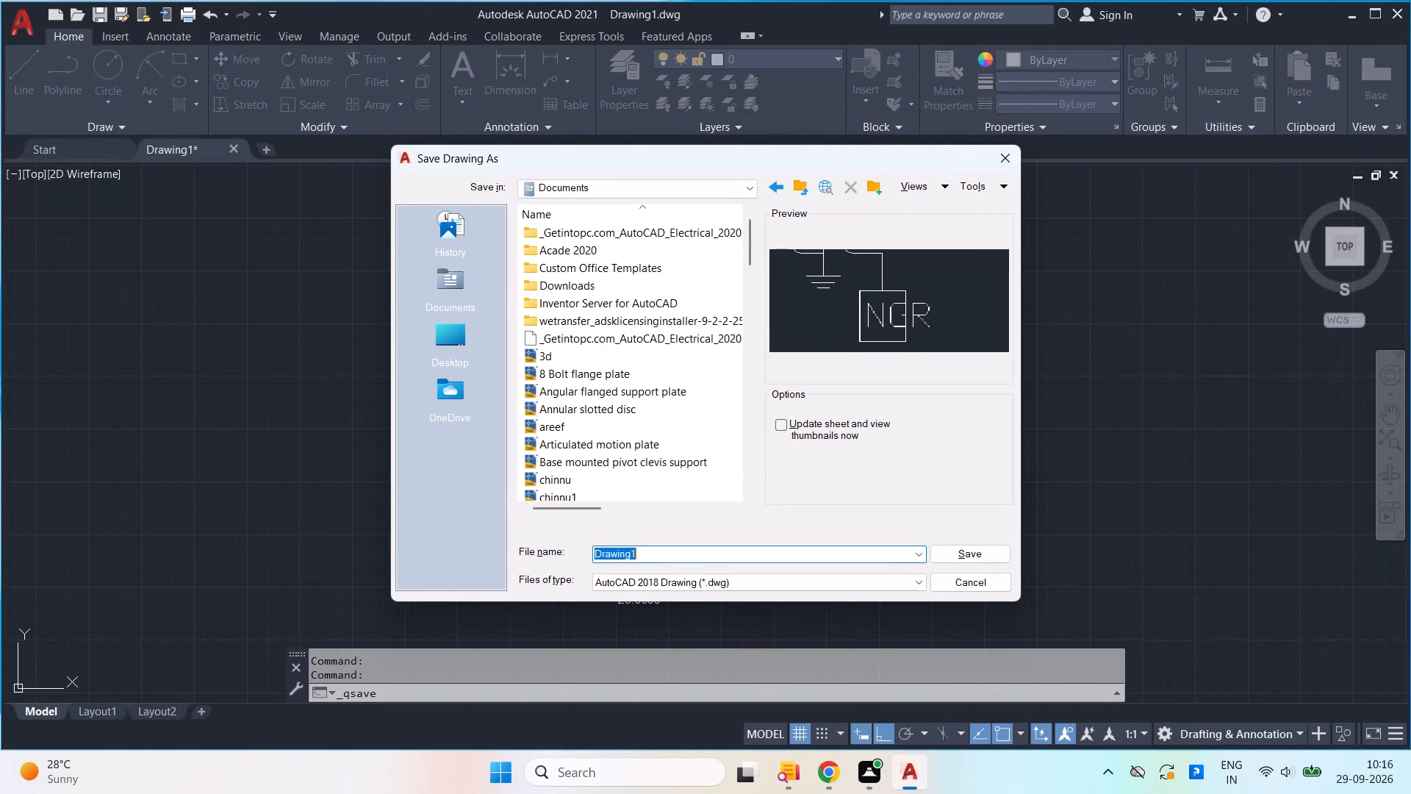
key(BackSpace)
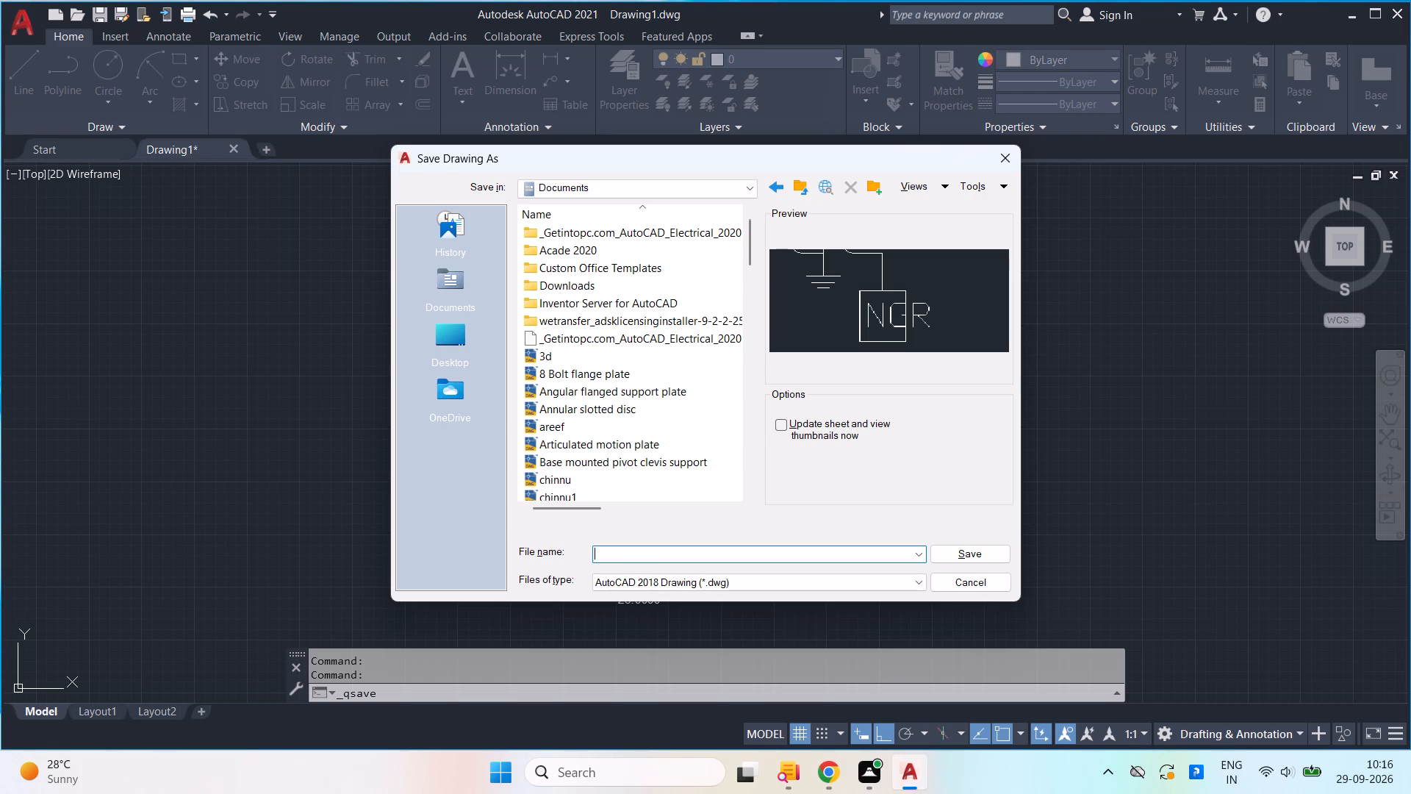
text(Pawn)
key(space)
text(style)
key(space)
key(t)
text(urned)
key(space)
text(ornament)
click(960, 557)
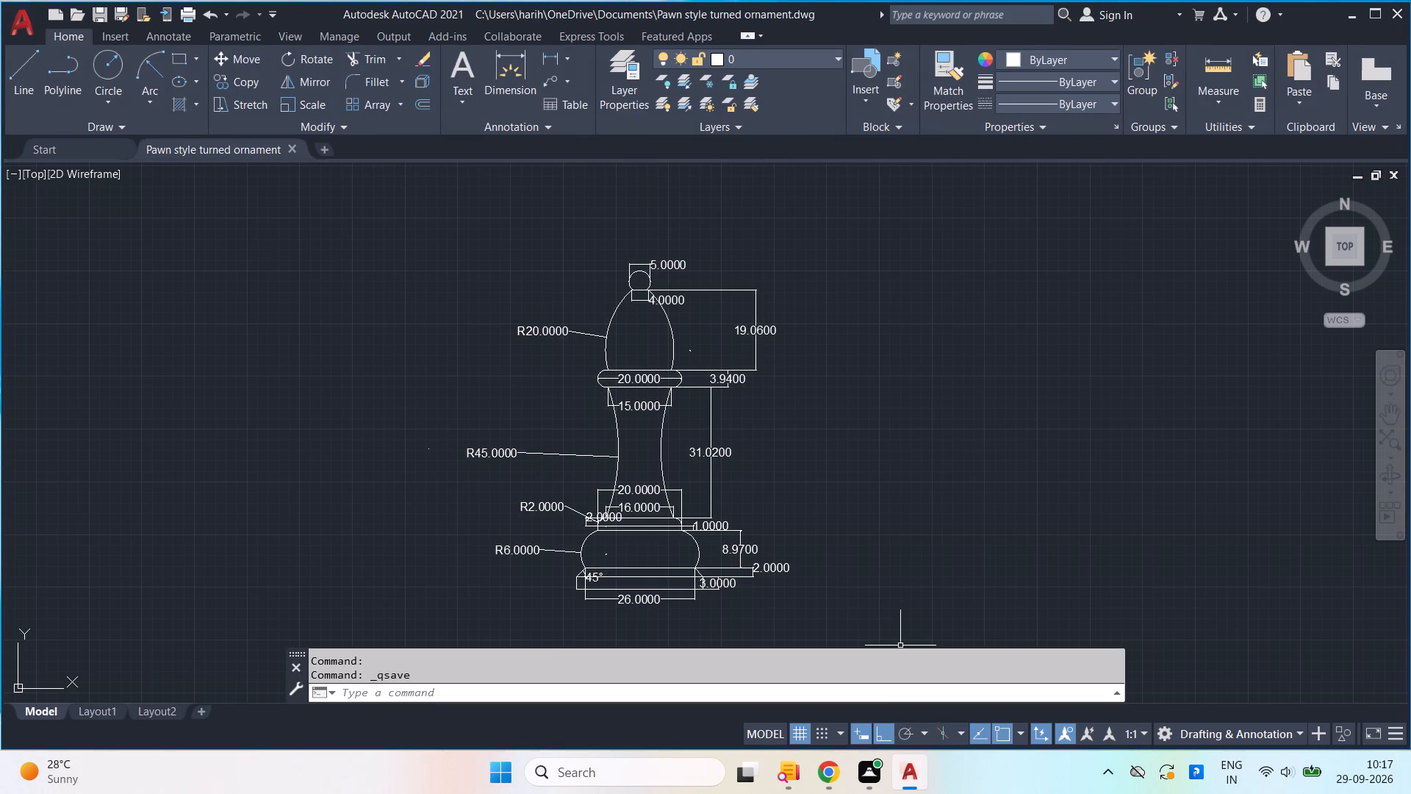
Turn off command history logging with the LOGFILEOFF command.
click(622, 690)
text(log)
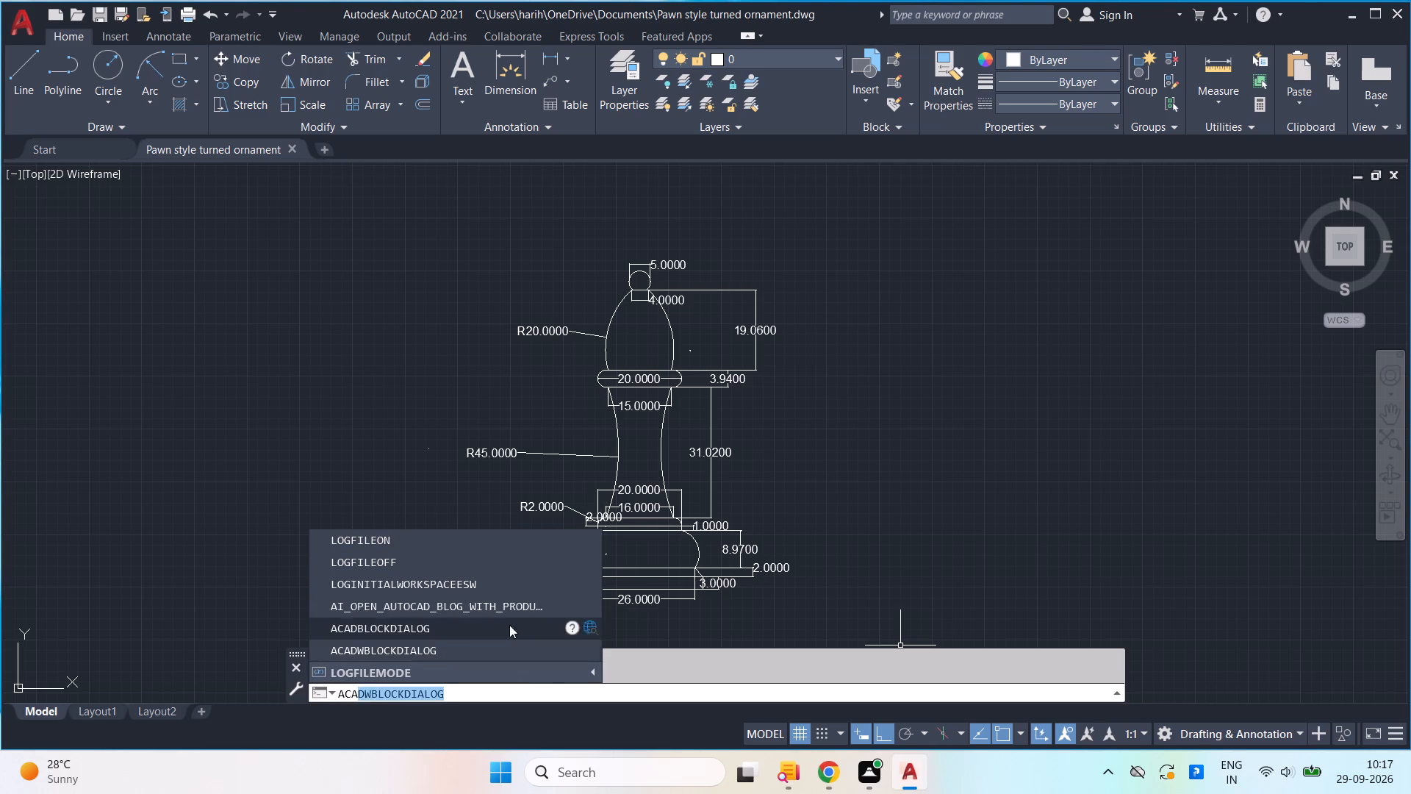
click(485, 568)
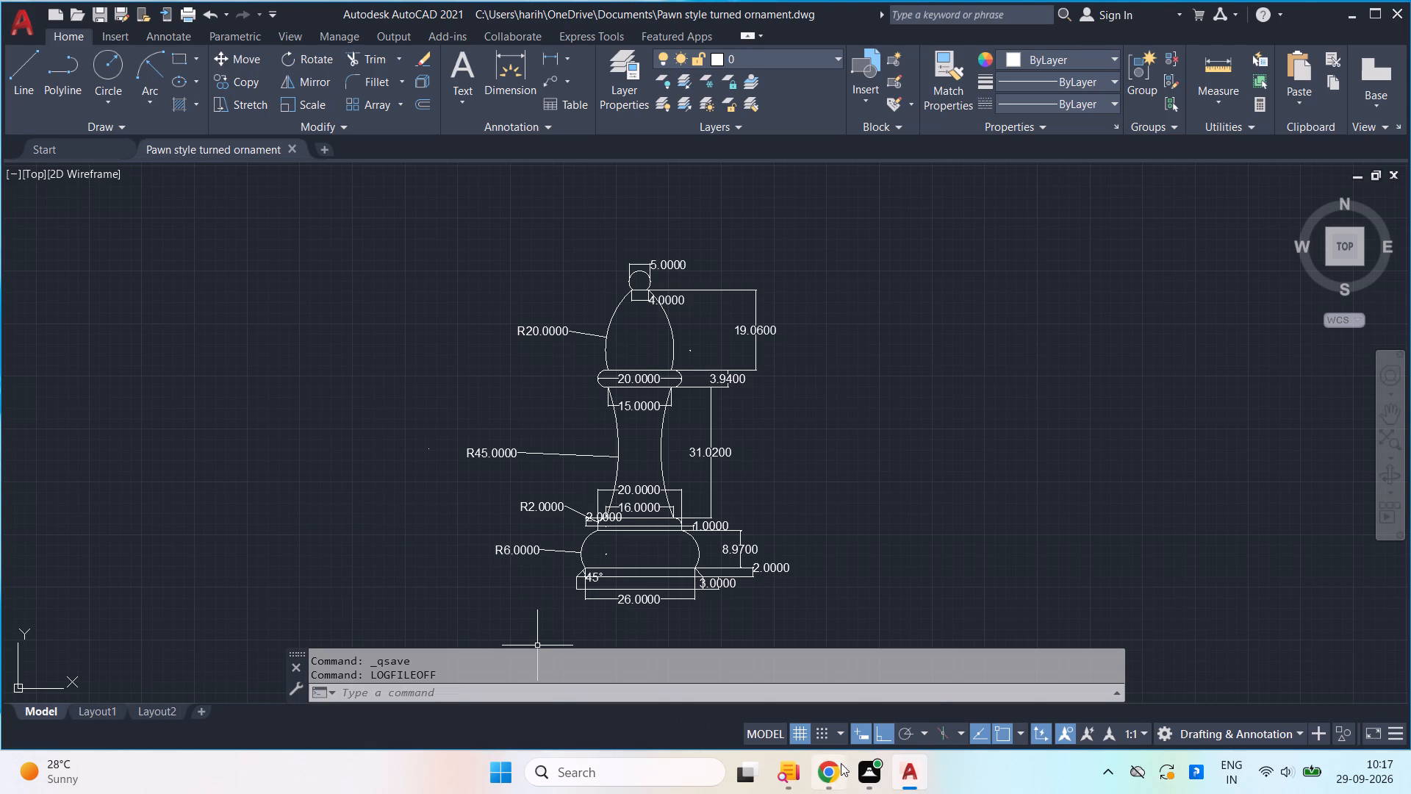